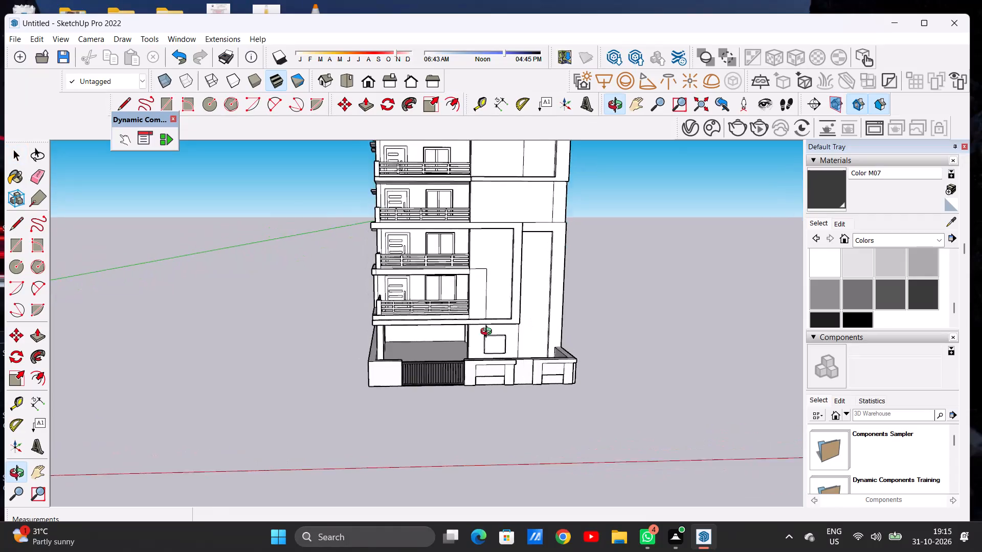
Examine the building's facade from the roof parapet down to the street-side boundary wall.
scroll(465, 381, "up", 12)
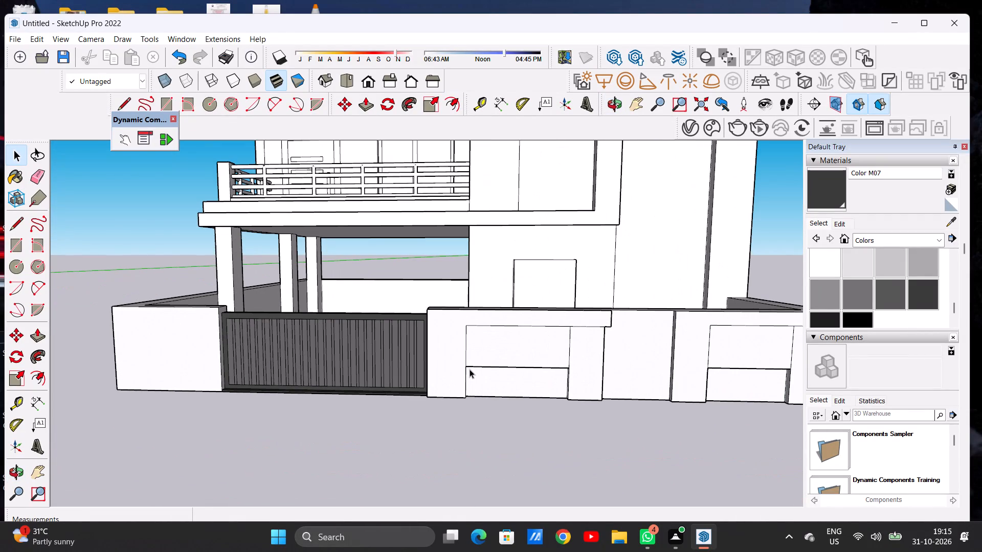
scroll(468, 367, "down", 11)
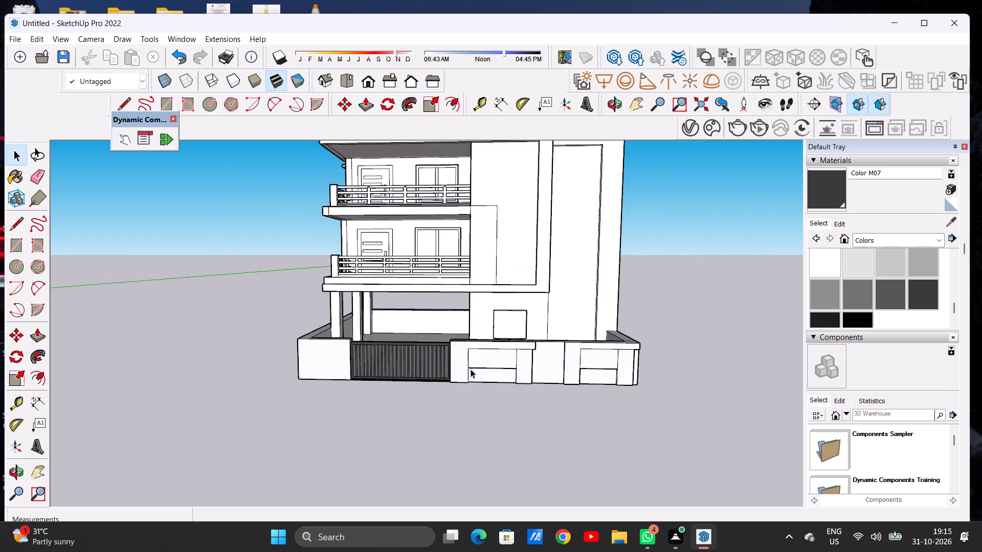
scroll(471, 369, "down", 13)
scroll(507, 179, "up", 13)
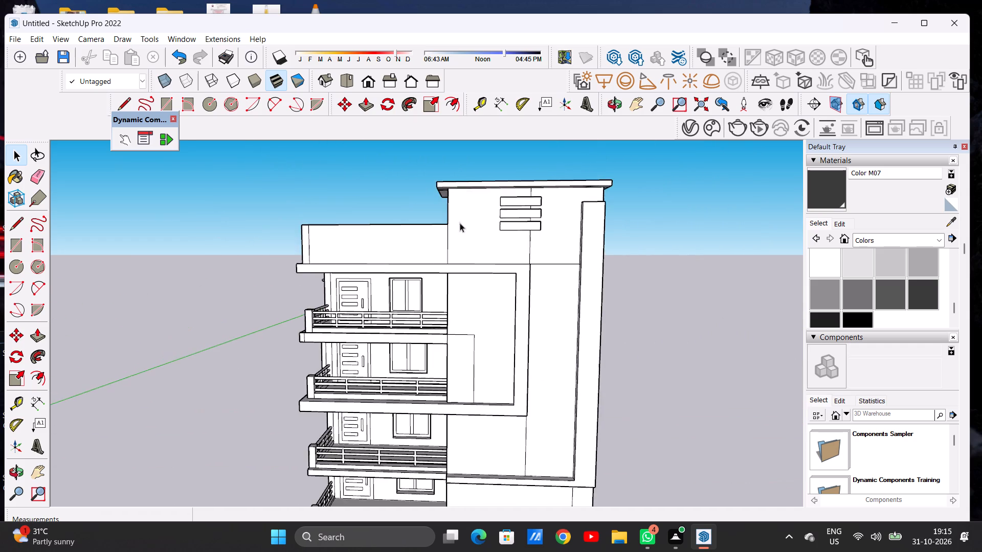
middle_click_drag(395, 237, 627, 258)
middle_click_drag(365, 296, 337, 300)
scroll(351, 295, "down", 5)
scroll(377, 287, "up", 1)
scroll(383, 285, "down", 13)
scroll(372, 280, "up", 10)
scroll(384, 283, "down", 1)
scroll(384, 283, "up", 3)
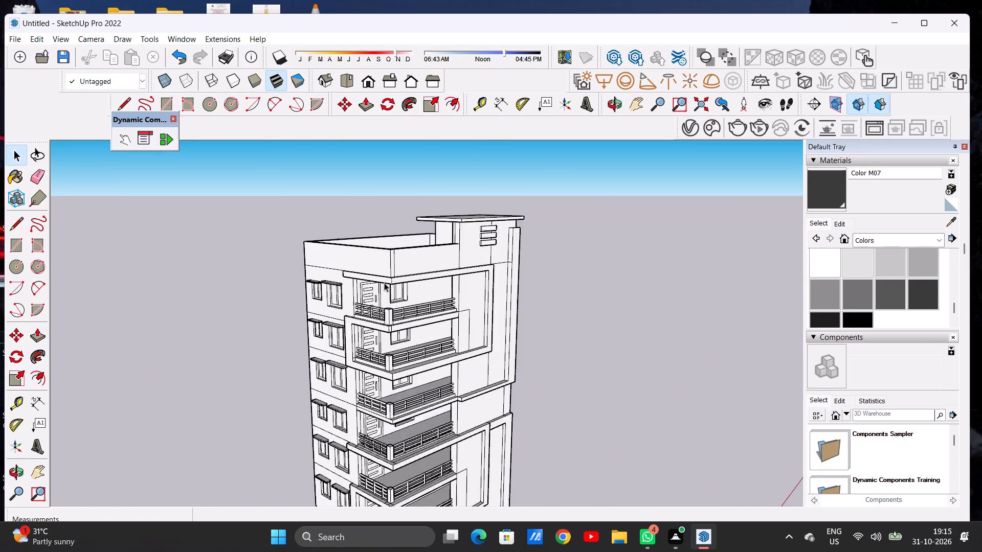
scroll(384, 283, "up", 8)
middle_click_drag(392, 278, 285, 301)
scroll(339, 270, "down", 4)
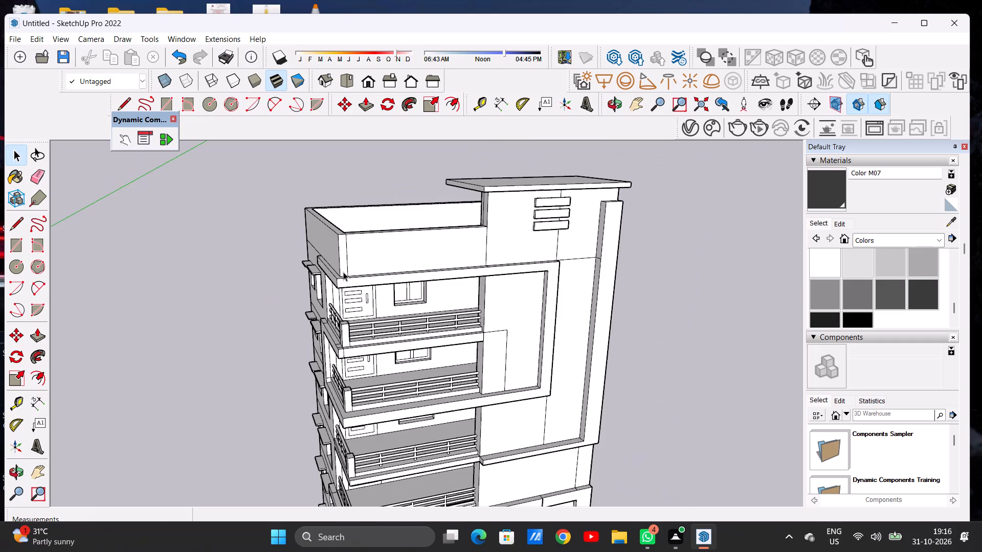
scroll(343, 272, "down", 17)
scroll(370, 360, "up", 9)
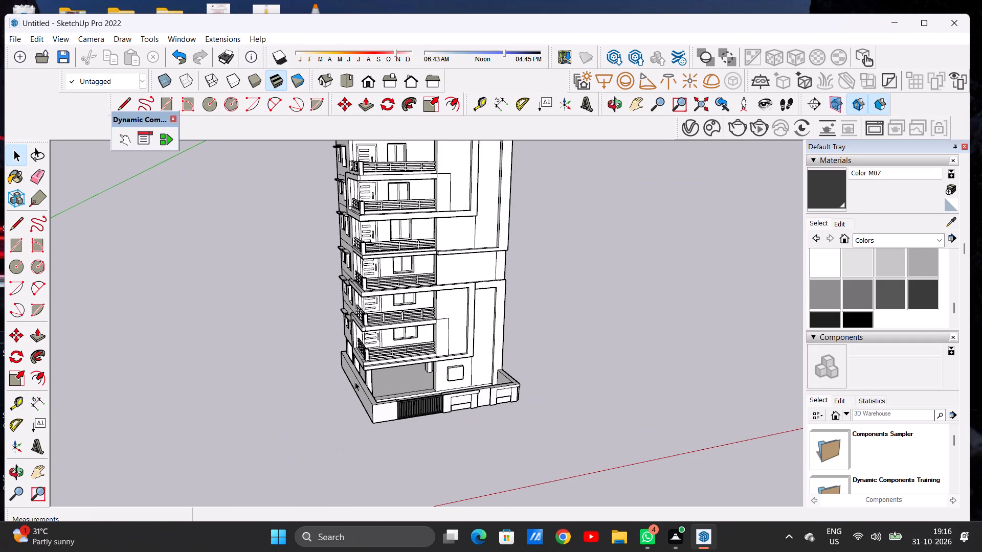
scroll(355, 382, "down", 5)
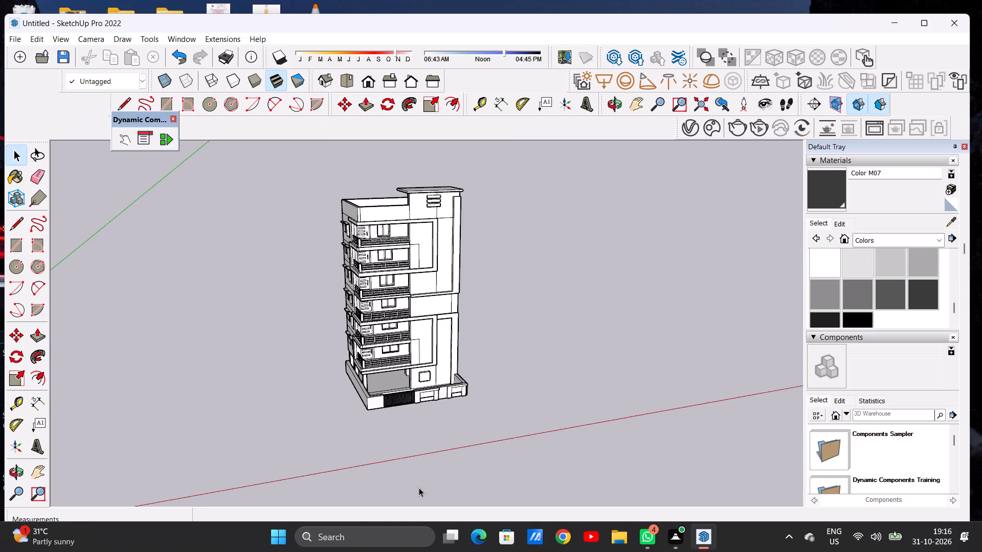
scroll(441, 430, "up", 8)
scroll(439, 374, "down", 2)
scroll(439, 374, "up", 9)
scroll(440, 374, "down", 1)
scroll(440, 374, "up", 1)
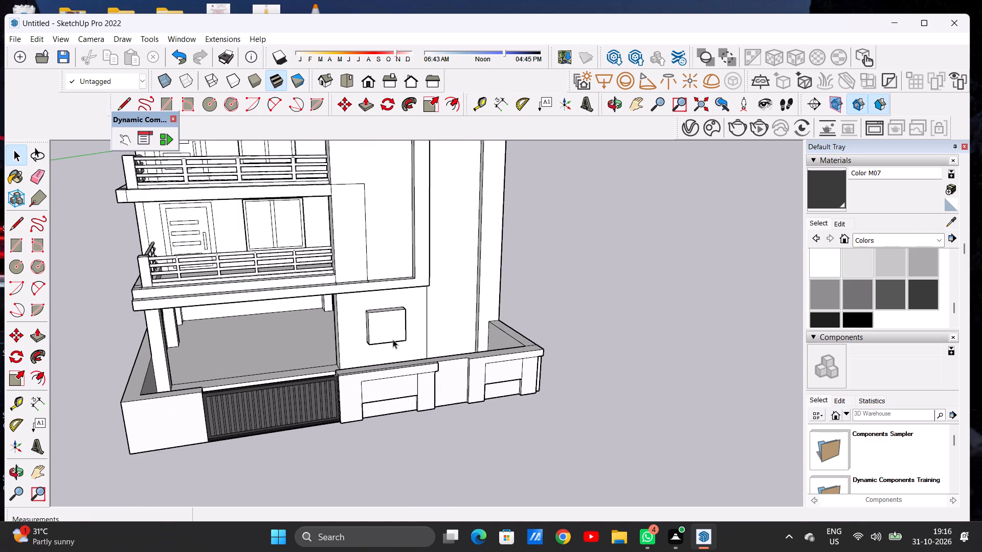
scroll(391, 339, "down", 5)
middle_click_drag(436, 356, 272, 361)
scroll(382, 358, "up", 10)
scroll(420, 344, "down", 1)
scroll(420, 344, "up", 3)
scroll(420, 344, "down", 1)
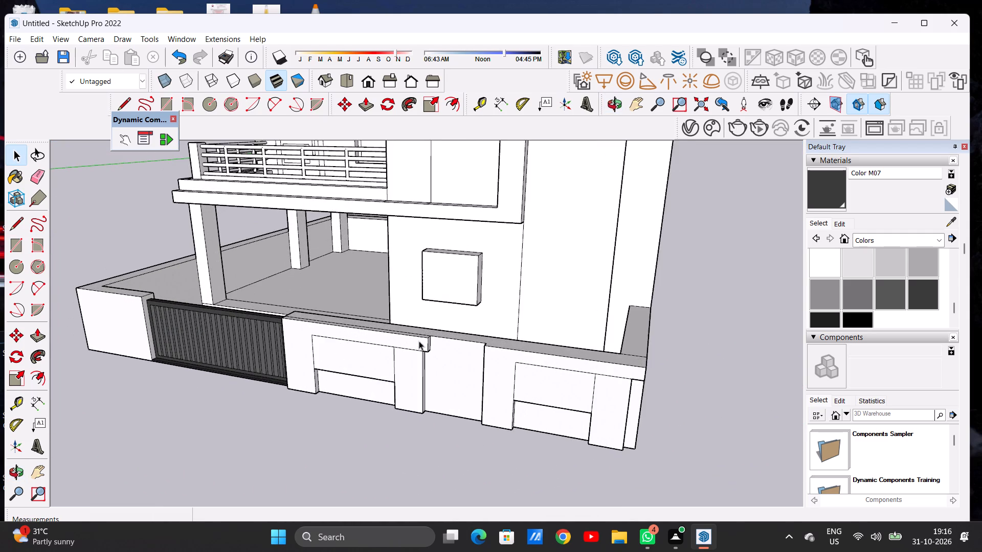
Draw a line about 4 13/16" long across the wall ledge's top, aligned with the inner edge of the pillar below its free end.
middle_click_drag(419, 341, 430, 371)
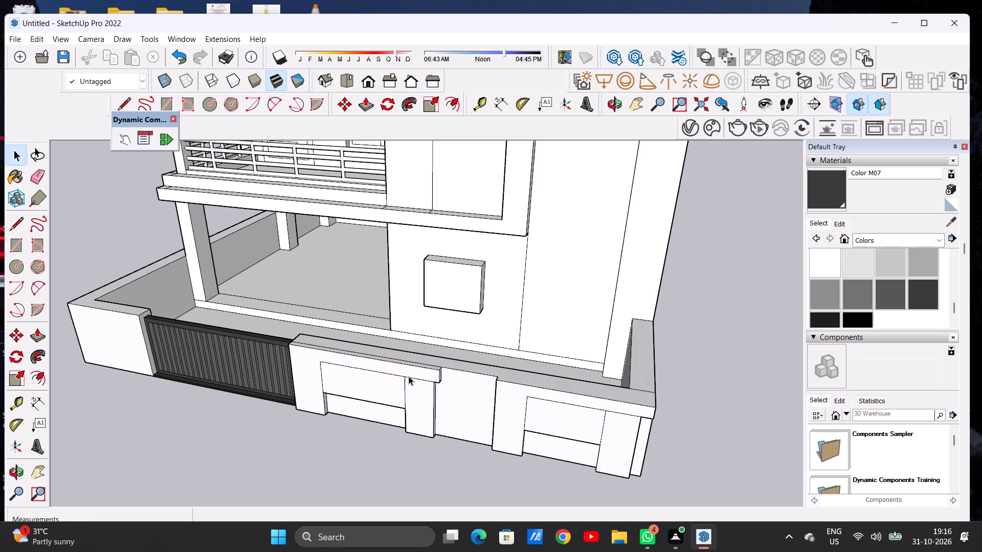
scroll(411, 372, "down", 6)
middle_click_drag(429, 376, 436, 421)
scroll(423, 399, "up", 14)
middle_click_drag(412, 385, 439, 407)
key("l")
scroll(423, 401, "up", 7)
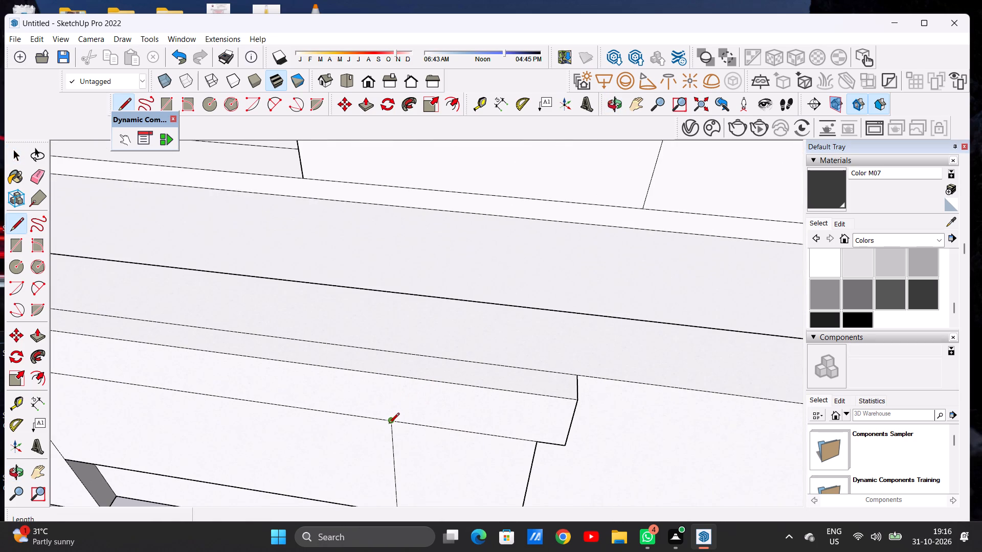
left_click(388, 373)
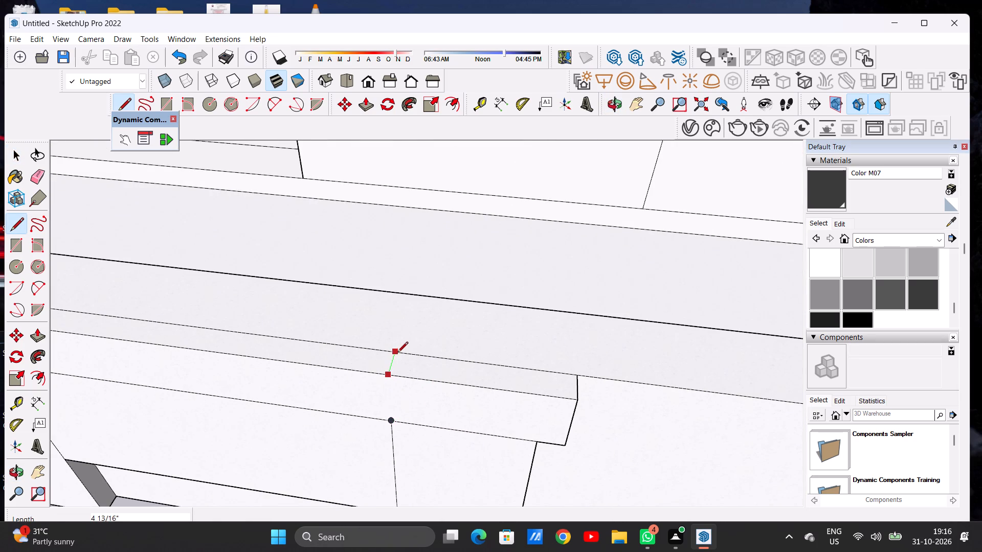
left_click(397, 352)
key("space")
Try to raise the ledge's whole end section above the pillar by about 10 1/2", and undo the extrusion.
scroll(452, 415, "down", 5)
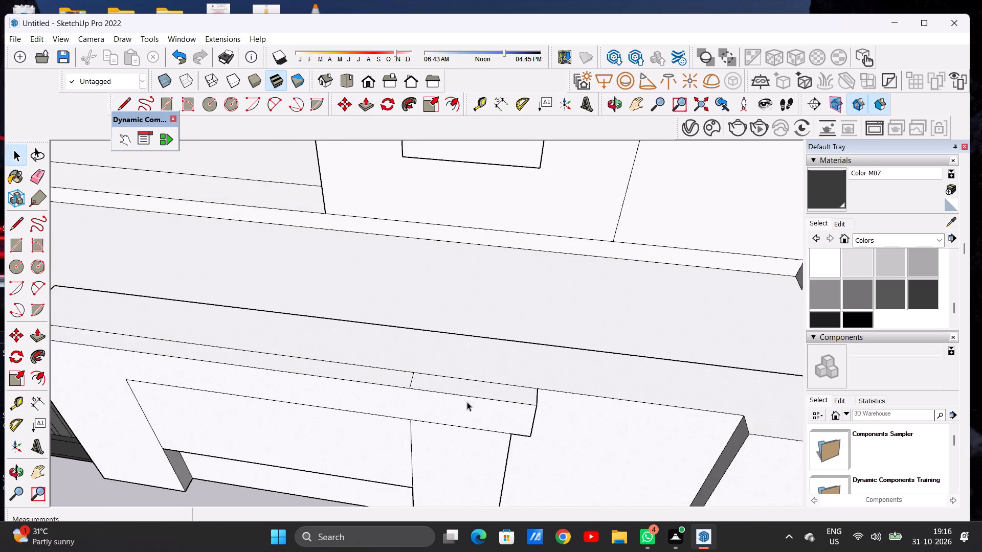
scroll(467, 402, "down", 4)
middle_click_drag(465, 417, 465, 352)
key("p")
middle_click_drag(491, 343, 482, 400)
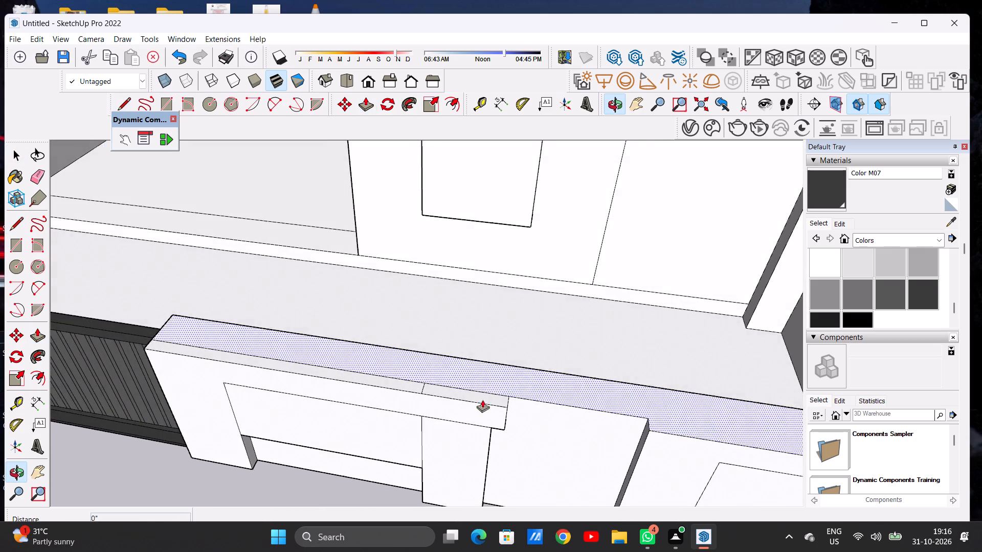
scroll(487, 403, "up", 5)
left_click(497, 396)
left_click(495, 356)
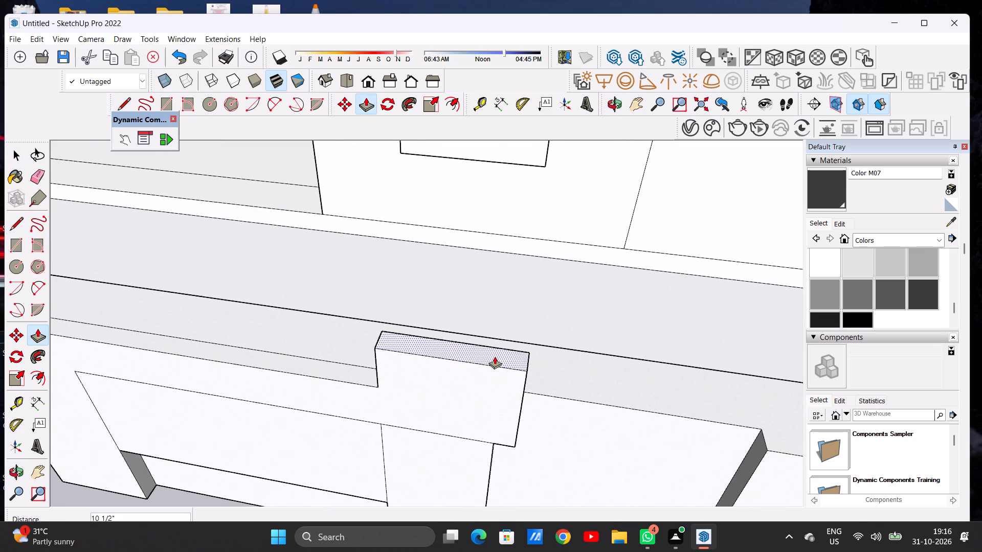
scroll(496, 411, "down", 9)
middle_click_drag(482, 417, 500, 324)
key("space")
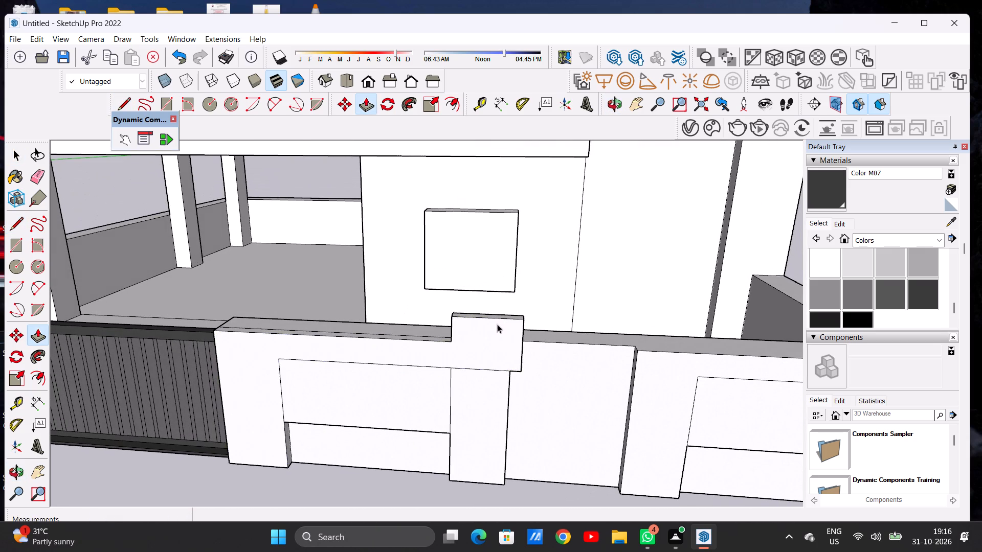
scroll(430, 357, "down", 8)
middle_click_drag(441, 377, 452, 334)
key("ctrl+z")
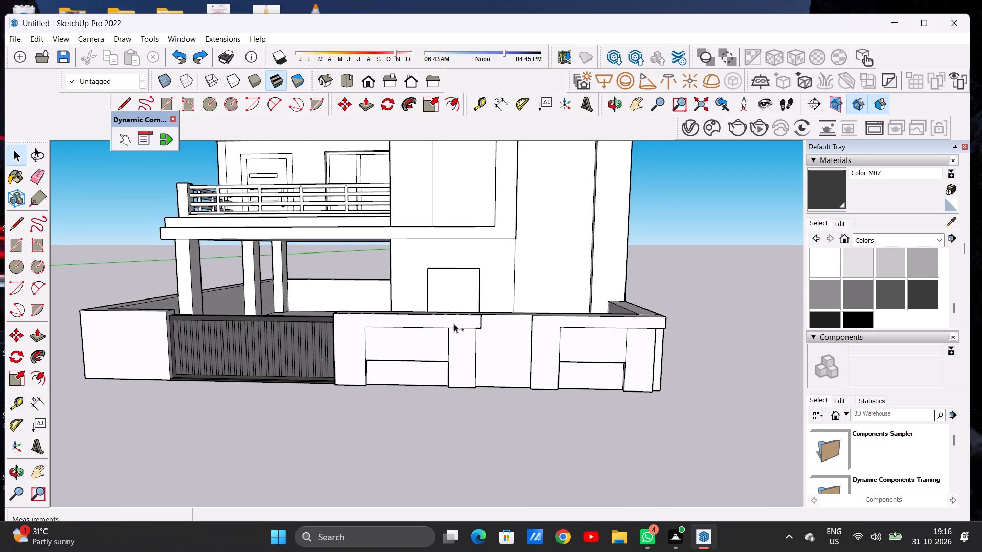
Draw a second cross line about 4 13/16" long on the ledge's top, aligned with the pillar's outer edge.
middle_click_drag(470, 311, 474, 419)
scroll(474, 421, "up", 5)
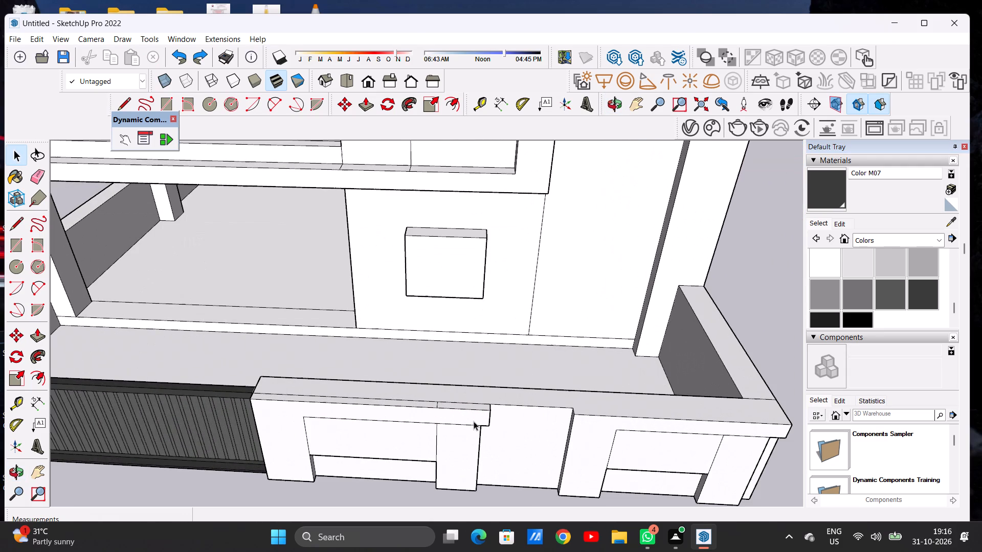
key("l")
scroll(495, 417, "up", 6)
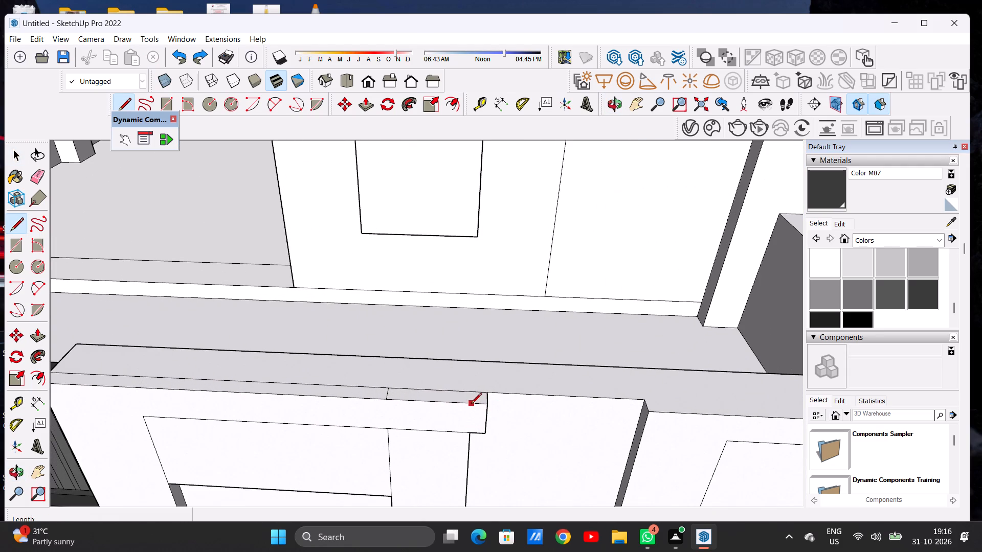
left_click(471, 404)
left_click(472, 394)
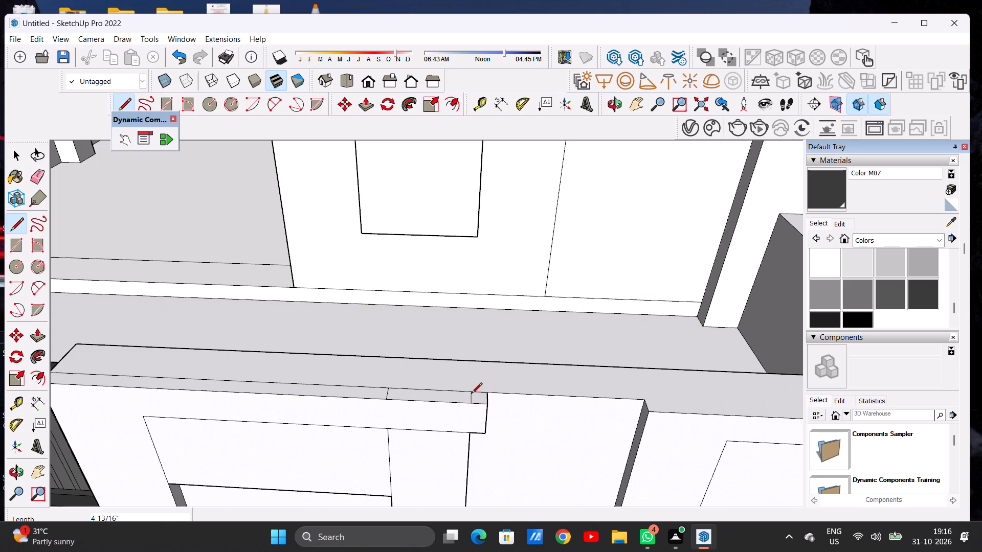
Raise the ledge's top face between the two cross lines by about 11 9/16" as a block above the pillar.
key("p")
left_click(457, 395)
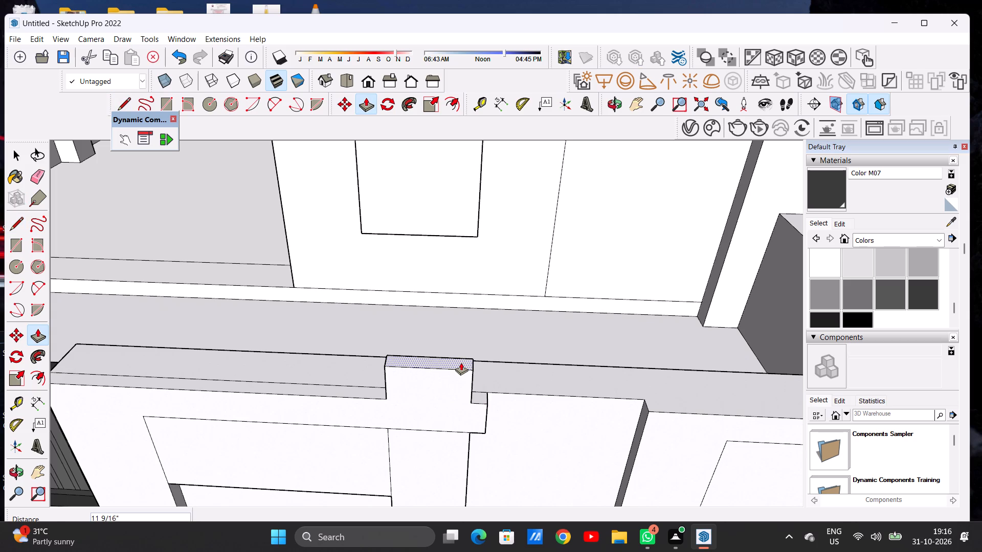
left_click(461, 362)
key("space")
Examine the raised block and the neighbouring recessed panel and corner pillar of the street-side wall.
scroll(436, 453, "down", 4)
middle_click_drag(440, 442, 457, 344)
scroll(391, 380, "down", 15)
scroll(463, 392, "up", 1)
scroll(463, 392, "down", 1)
scroll(463, 392, "up", 6)
scroll(481, 390, "down", 1)
scroll(481, 390, "up", 3)
scroll(445, 389, "down", 4)
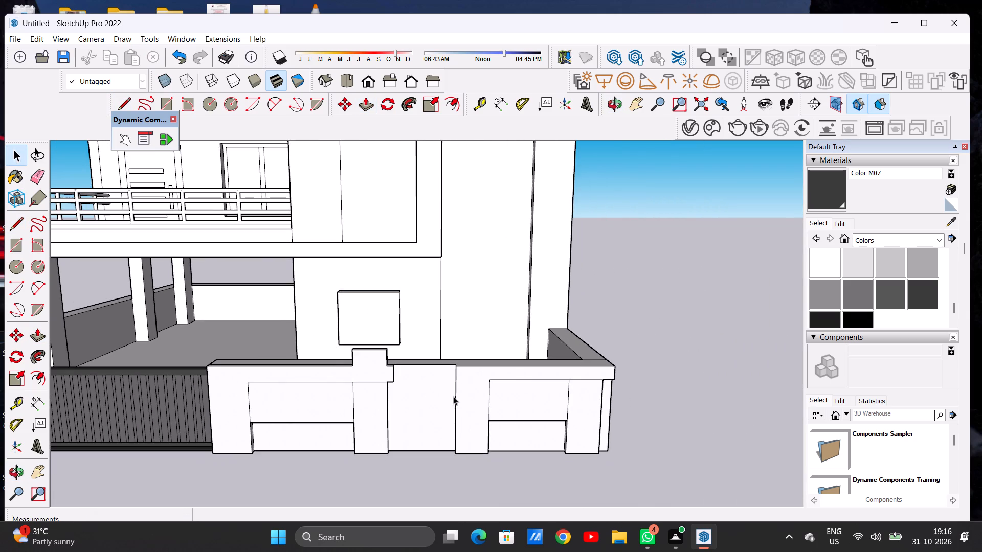
scroll(495, 384, "up", 1)
scroll(495, 384, "down", 2)
scroll(495, 384, "up", 6)
scroll(493, 380, "down", 1)
scroll(493, 380, "up", 4)
scroll(393, 400, "down", 3)
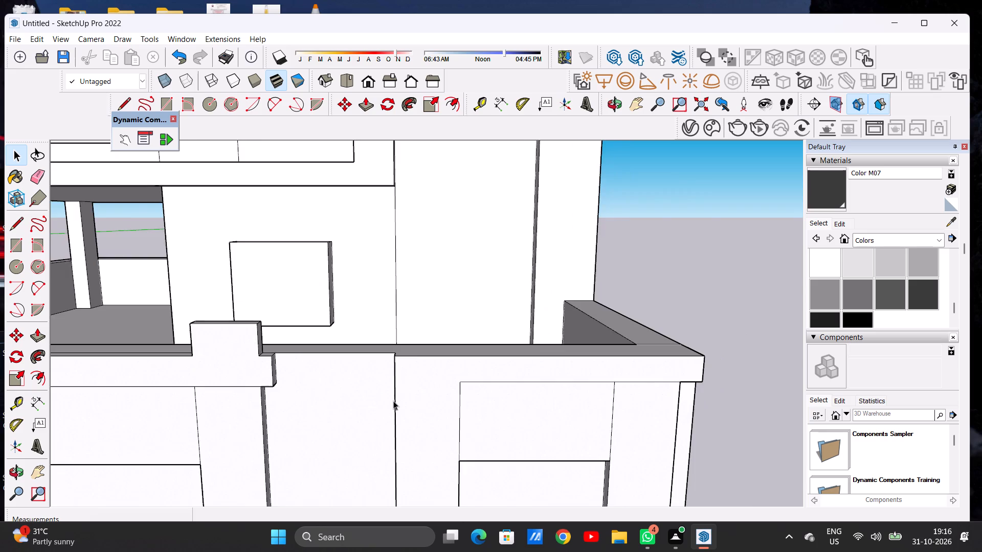
scroll(393, 401, "down", 3)
middle_click_drag(462, 375, 439, 394)
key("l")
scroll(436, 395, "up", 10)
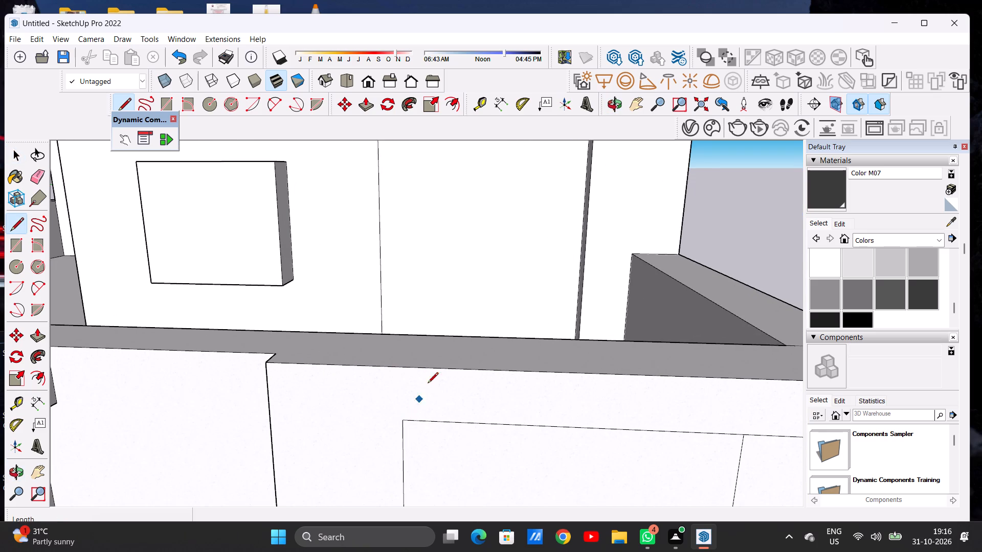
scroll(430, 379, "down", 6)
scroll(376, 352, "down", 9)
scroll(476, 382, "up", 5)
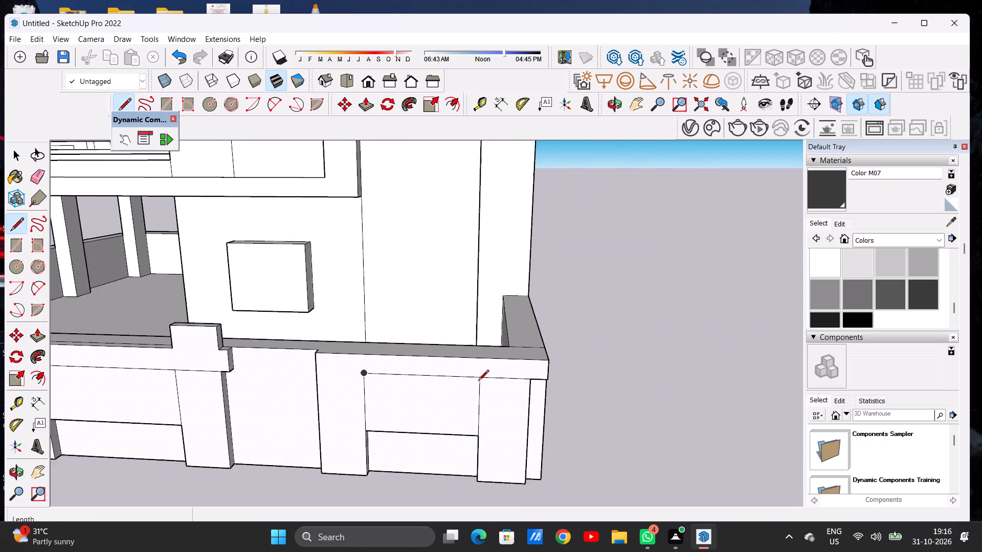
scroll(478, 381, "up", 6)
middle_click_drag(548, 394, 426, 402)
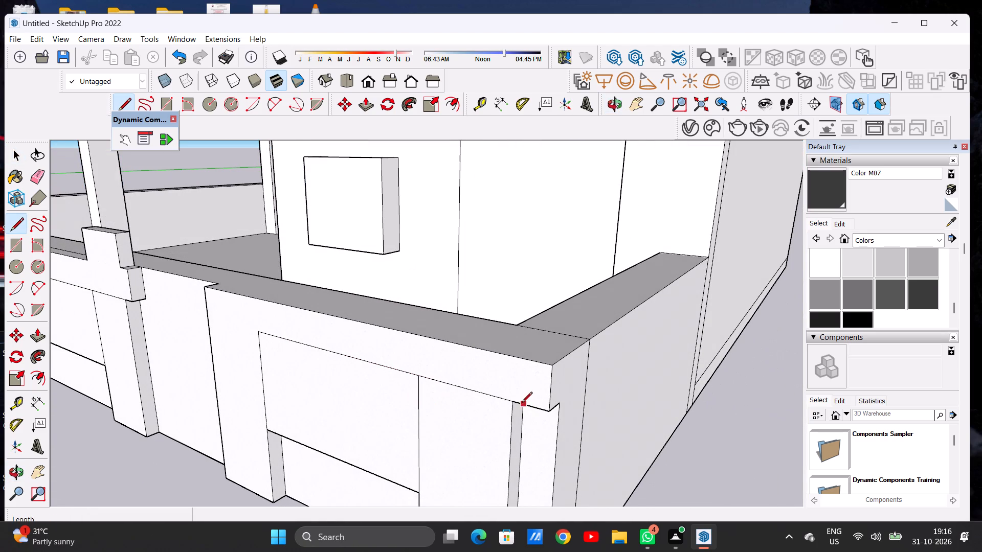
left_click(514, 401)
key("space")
Draw a line about 9' 3/4" long along the corner wall section's top, from the step in its edge to the outer corner.
scroll(497, 359, "down", 12)
middle_click_drag(401, 350, 348, 368)
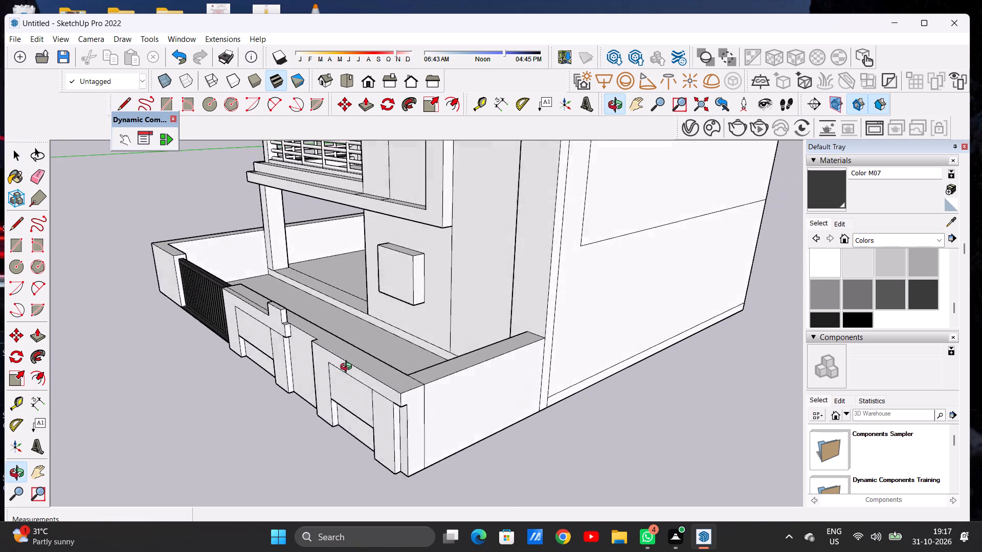
middle_click_drag(348, 368, 393, 358)
middle_click_drag(488, 382, 442, 415)
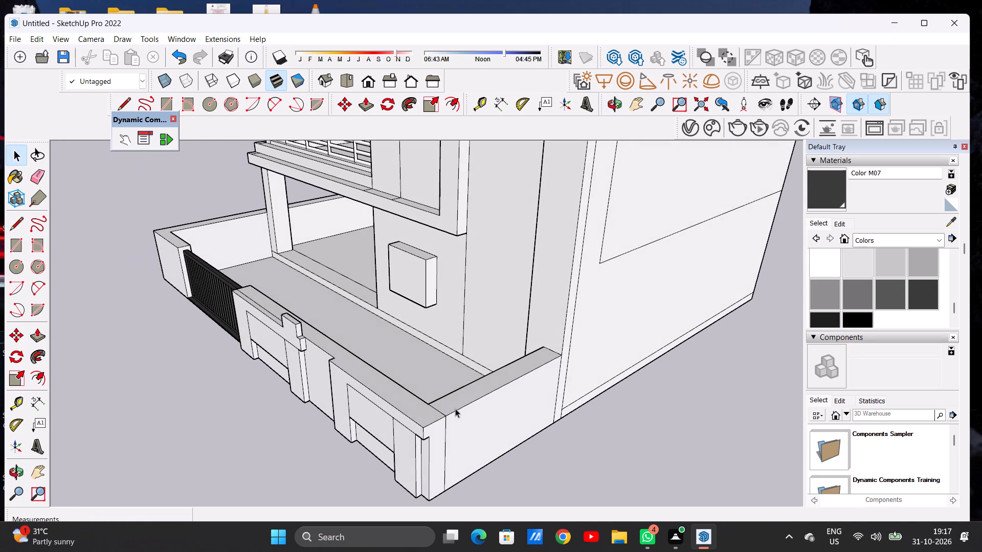
scroll(532, 362, "down", 3)
scroll(439, 384, "up", 9)
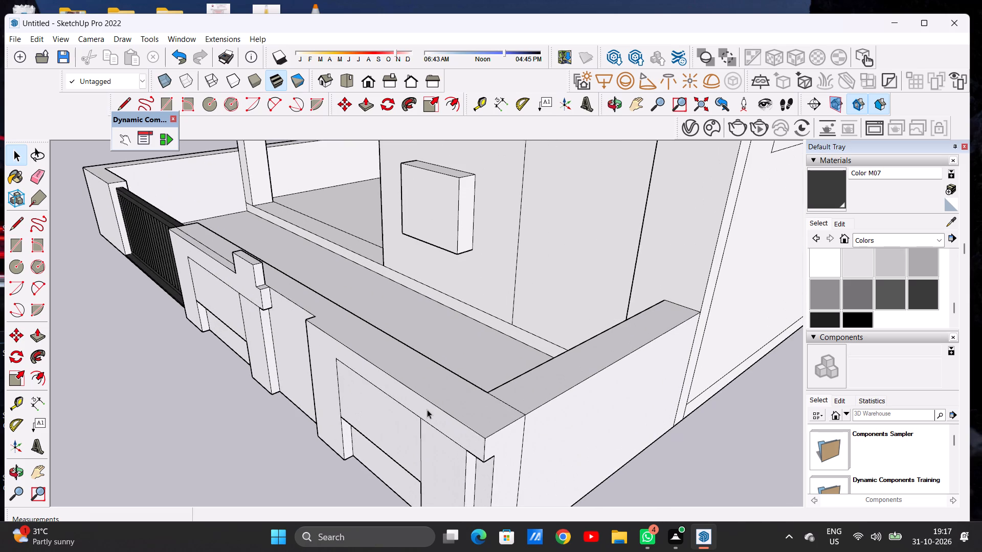
key("l")
left_click(318, 317)
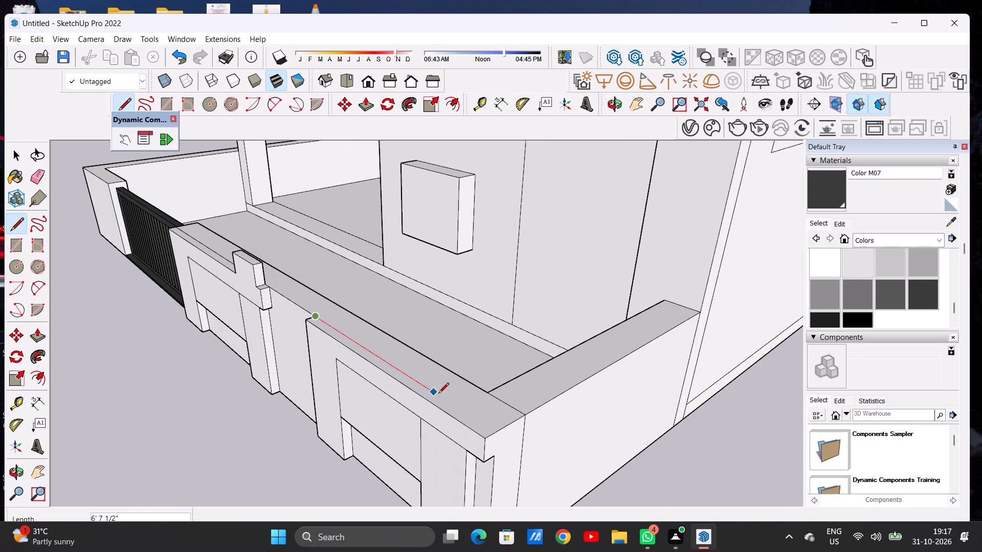
left_click(494, 436)
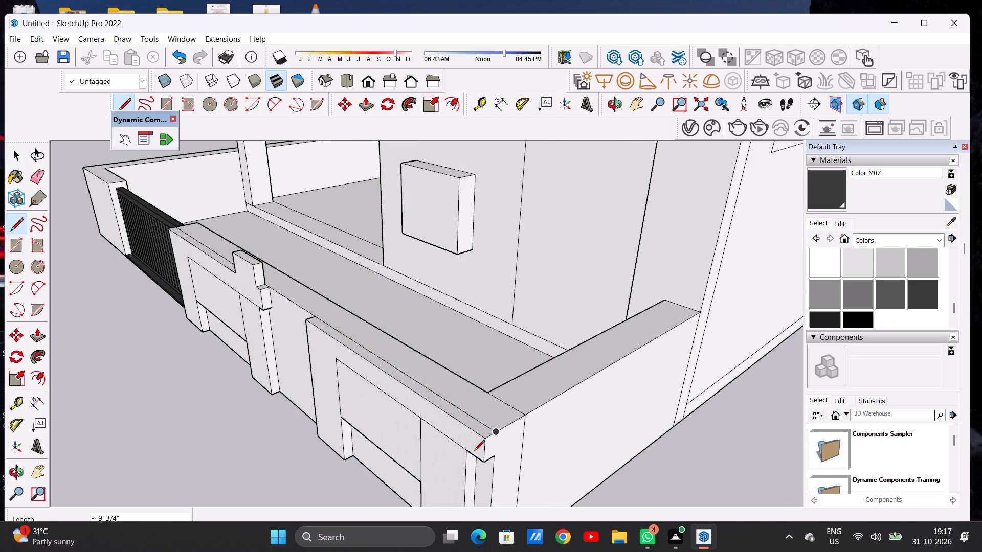
Draw a cross line about 4 13/16" long on the new top strip, aligned with the corner pillar's outer edge.
left_click(468, 429)
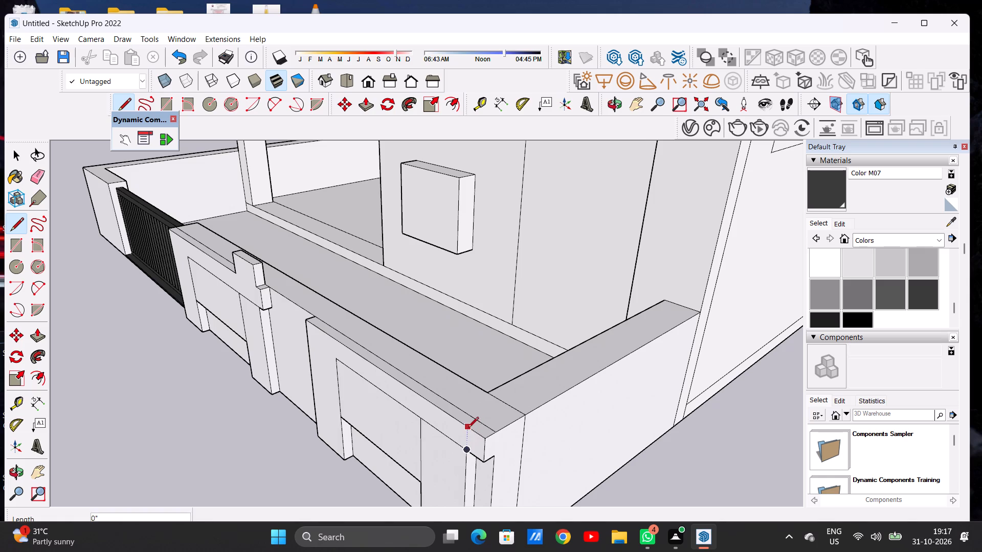
left_click(474, 423)
Draw a second cross line about 4 13/16" long on the corner section's top strip, aligned with the corner pillar's inner edge.
scroll(425, 409, "up", 2)
scroll(425, 409, "down", 1)
scroll(425, 409, "up", 5)
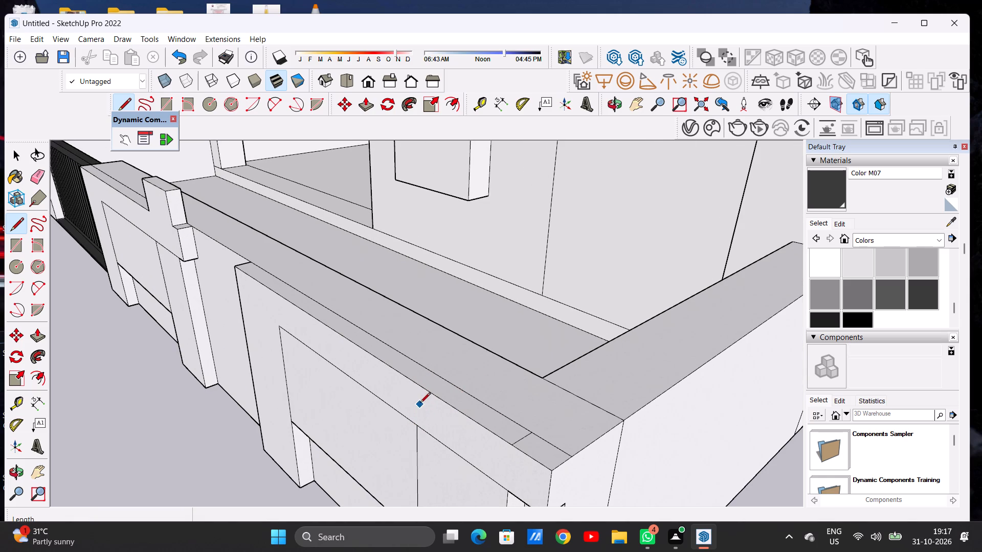
left_click(421, 387)
left_click(435, 380)
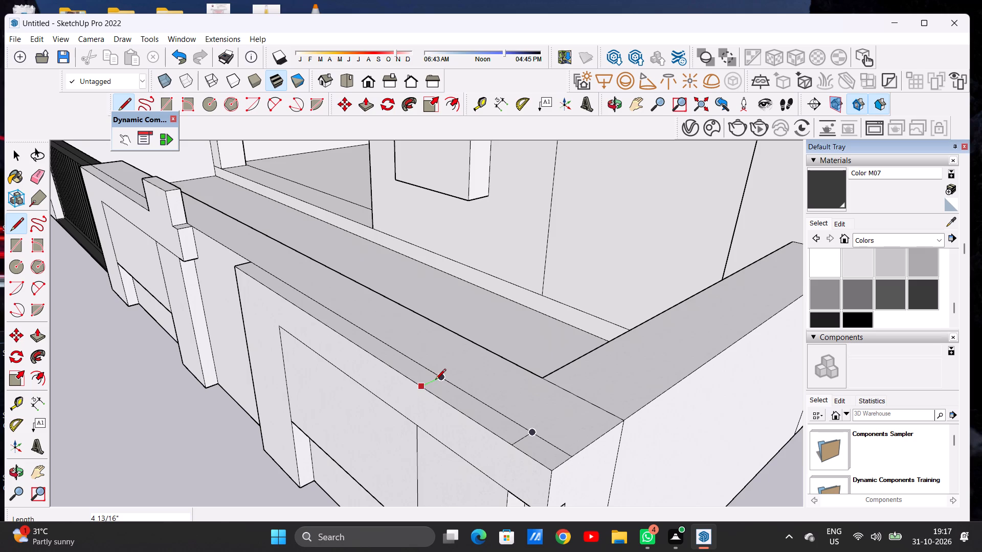
key("space")
Raise the strip between the two cross lines by about 11 9/16", level with the block above the other pillar.
key("p")
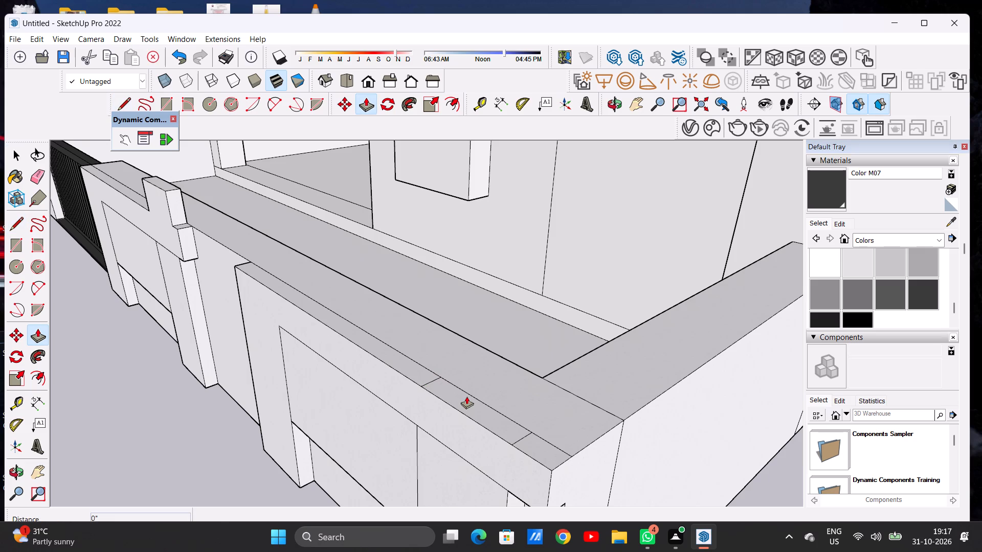
left_click(466, 396)
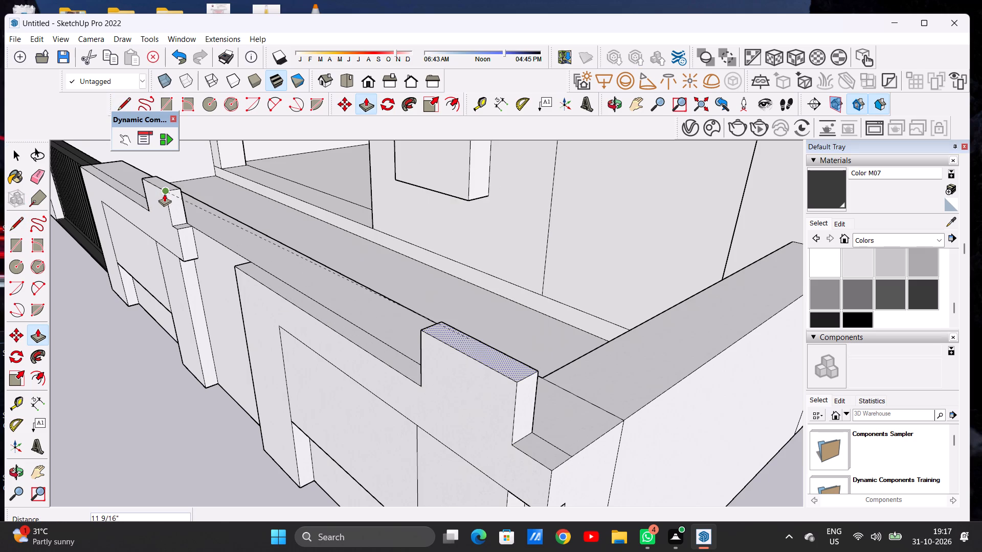
left_click(164, 194)
key("space")
Draw a line along the base of the middle pillar's raised block, separating its front face from the ledge face.
scroll(258, 299, "down", 3)
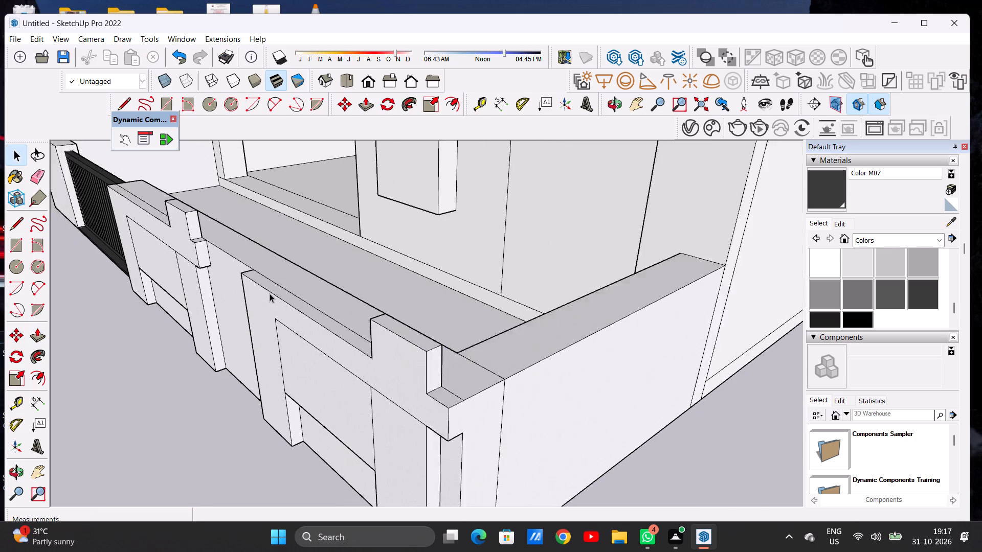
scroll(270, 293, "down", 6)
middle_click_drag(263, 308, 398, 243)
scroll(299, 261, "down", 6)
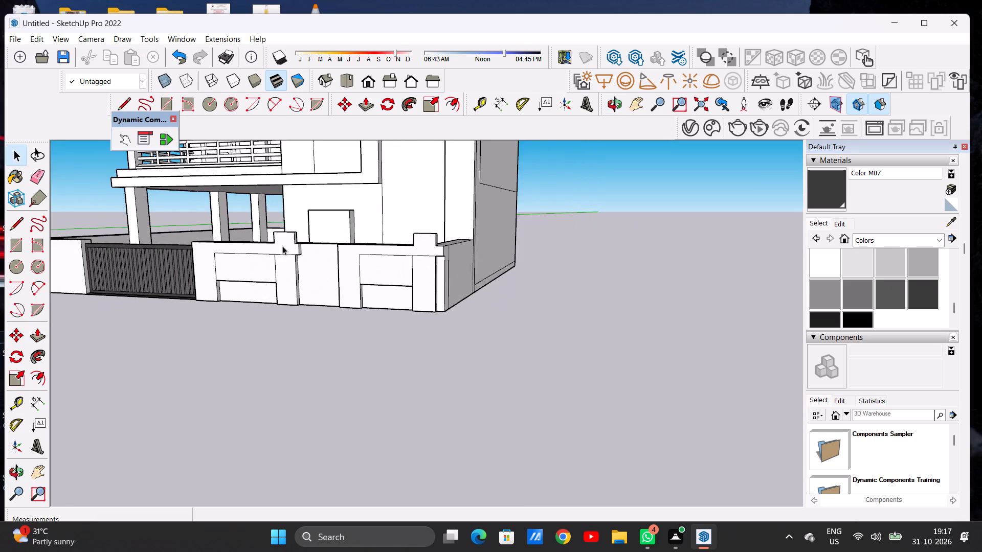
scroll(282, 245, "up", 1)
scroll(282, 245, "down", 1)
scroll(282, 245, "up", 5)
middle_click_drag(277, 257, 337, 246)
scroll(285, 247, "down", 2)
scroll(316, 237, "up", 7)
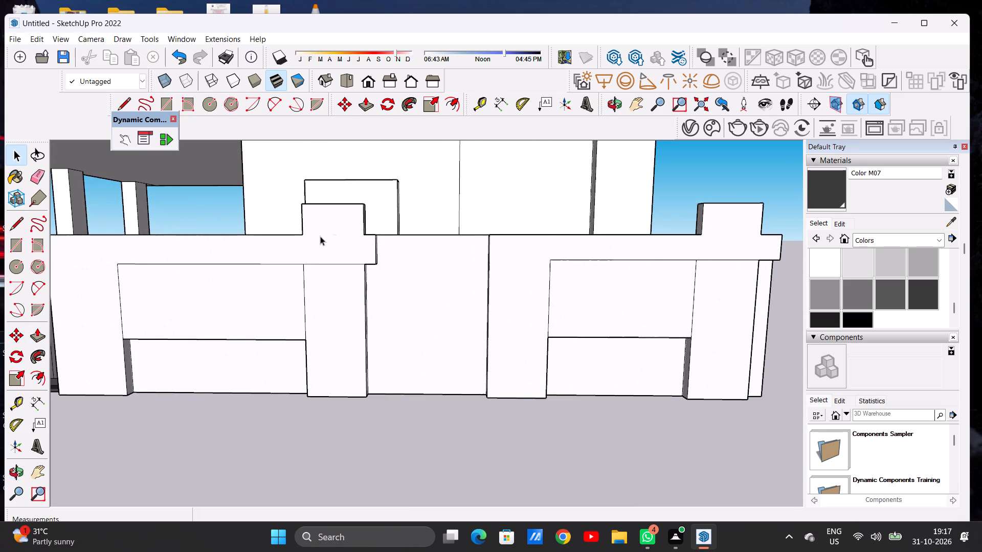
key("l")
scroll(319, 229, "up", 5)
left_click(291, 237)
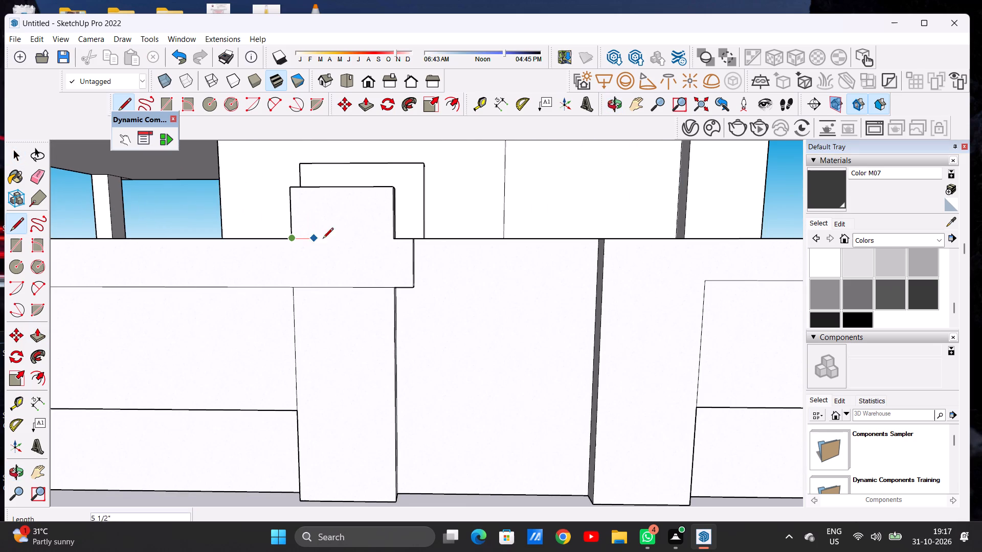
left_click(396, 241)
Draw a line about 1' 9 7/8" long along the base of the corner pillar's raised block, separating it from the ledge face.
scroll(281, 241, "down", 4)
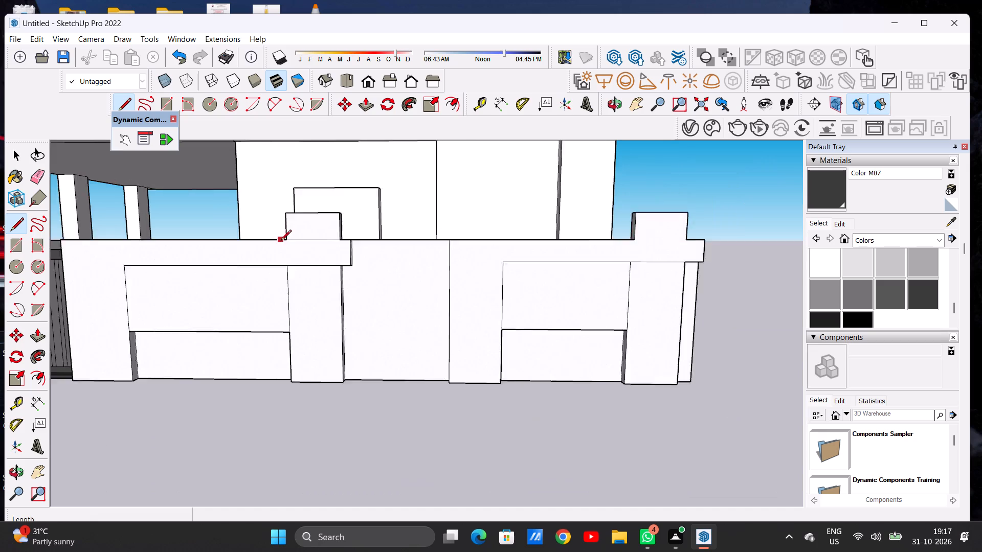
scroll(281, 241, "down", 11)
scroll(420, 244, "down", 1)
scroll(421, 243, "up", 17)
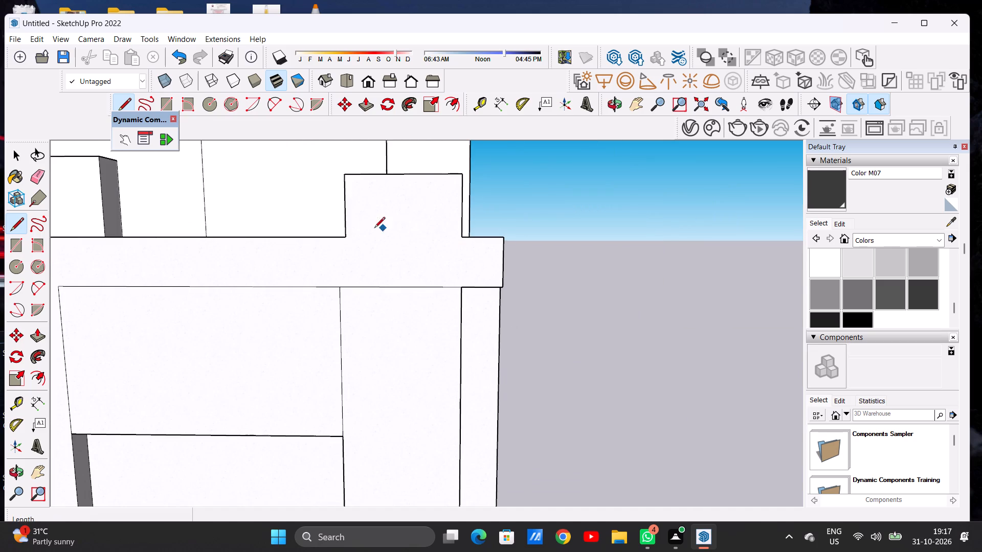
left_click(345, 238)
left_click(461, 240)
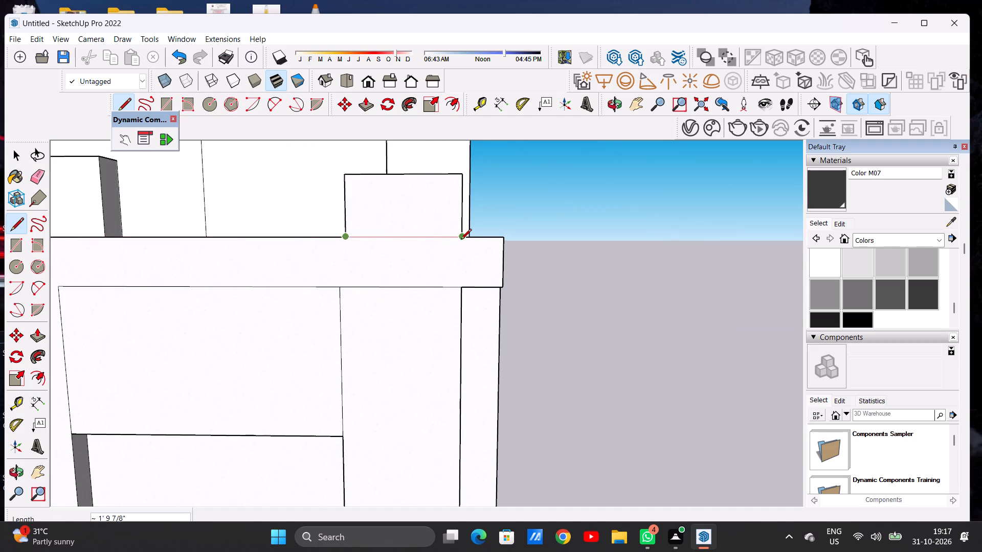
key("space")
Examine the whole building's front and side facades, from the roof down to the boundary wall.
scroll(432, 318, "down", 3)
scroll(433, 320, "up", 1)
scroll(433, 320, "down", 20)
scroll(433, 320, "down", 5)
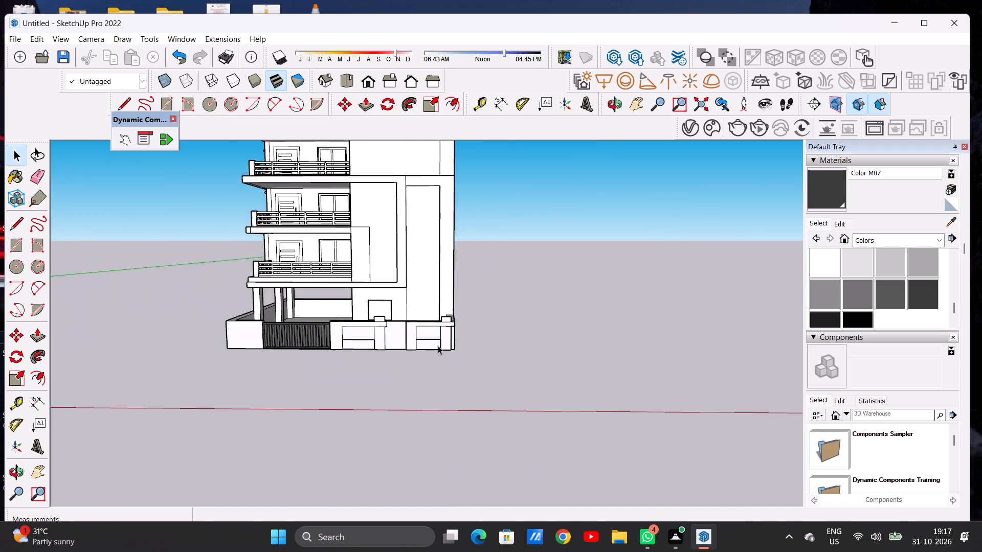
scroll(438, 346, "down", 15)
scroll(427, 243, "up", 9)
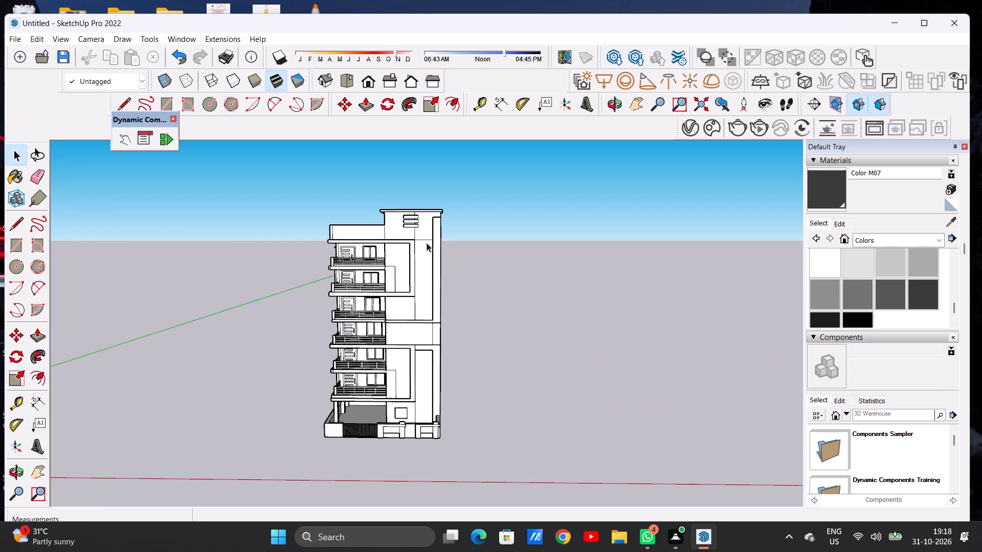
right_click(427, 243)
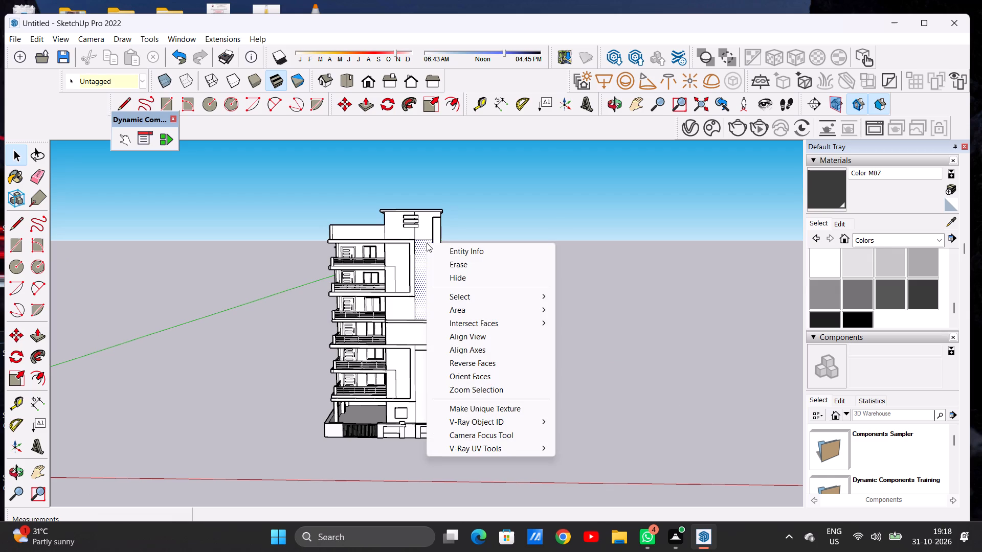
left_click(670, 250)
scroll(639, 250, "down", 5)
scroll(510, 262, "up", 9)
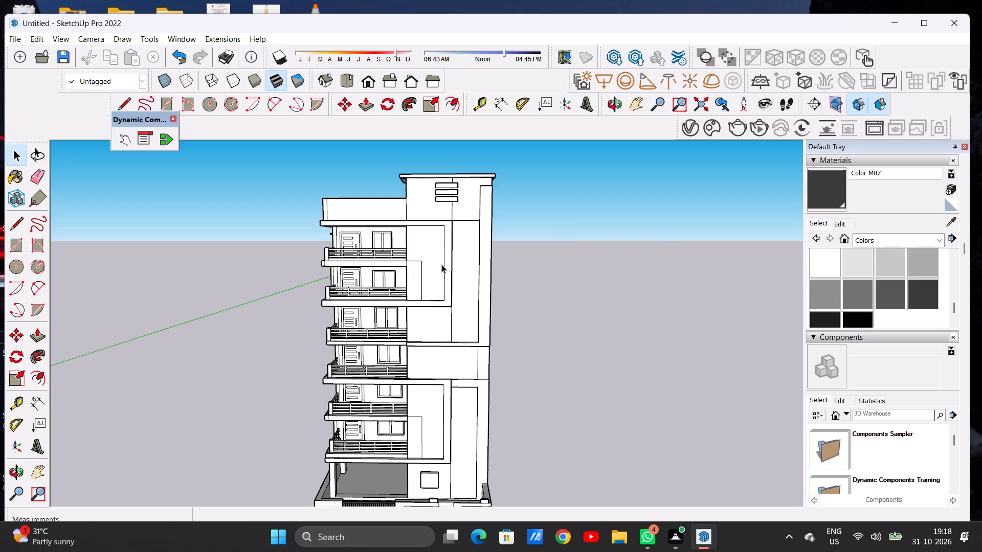
middle_click_drag(384, 273, 604, 255)
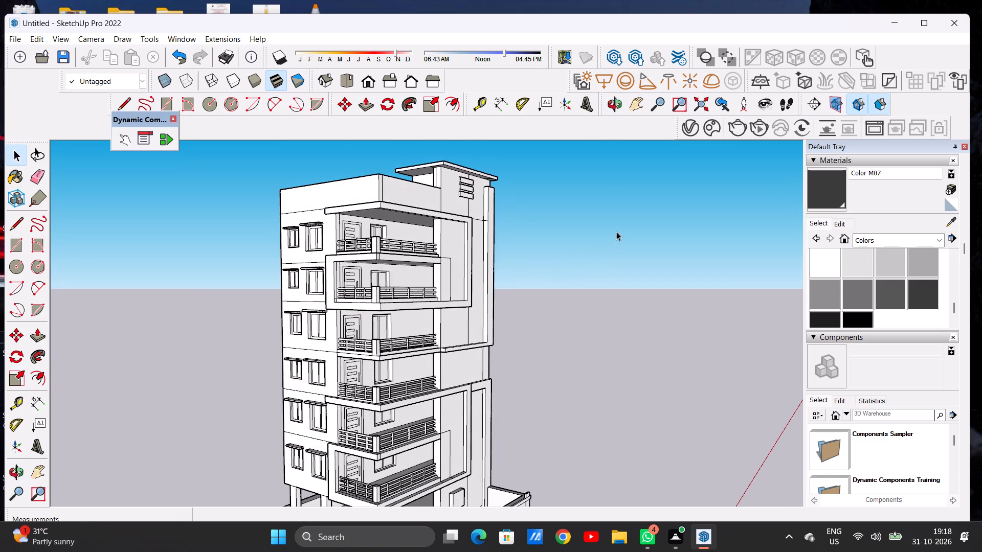
scroll(609, 211, "down", 10)
middle_click_drag(451, 304, 343, 344)
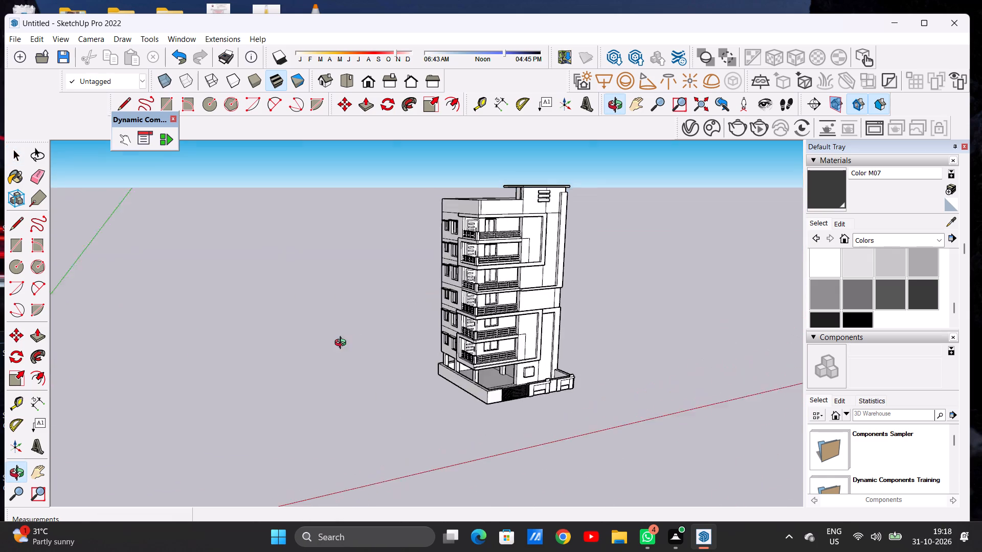
middle_click_drag(343, 344, 286, 316)
scroll(277, 321, "down", 8)
scroll(388, 347, "up", 6)
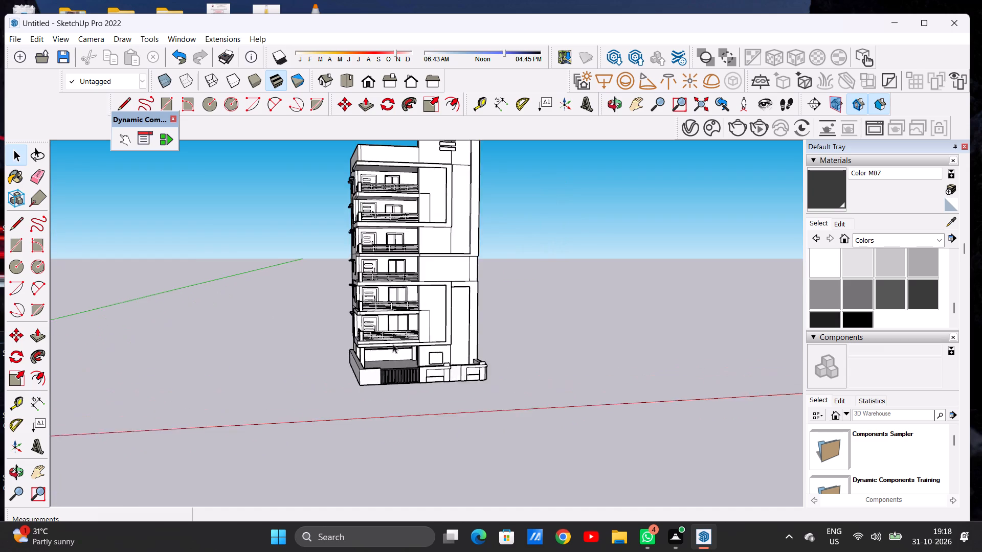
scroll(393, 344, "up", 7)
middle_click_drag(360, 326, 387, 317)
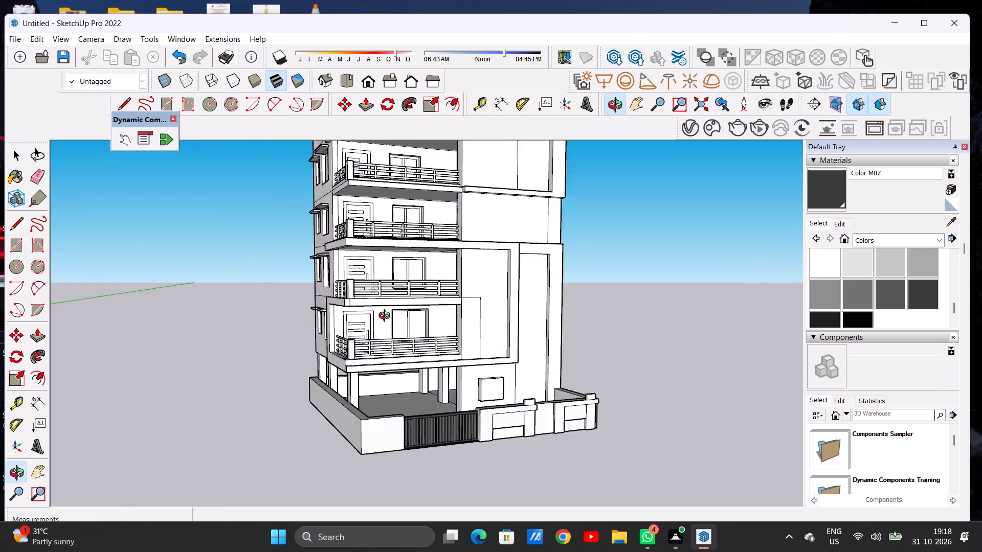
middle_click_drag(387, 317, 551, 337)
scroll(501, 333, "down", 8)
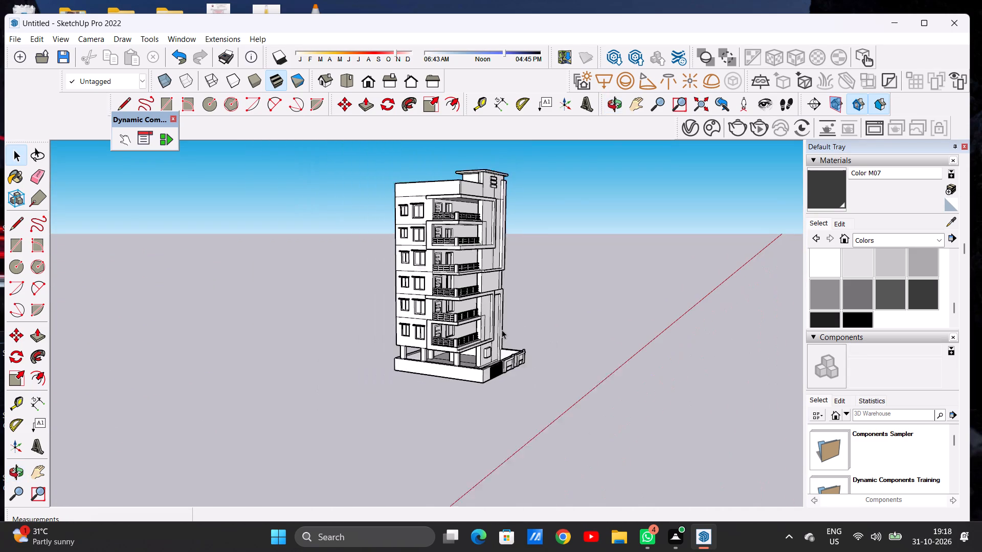
scroll(502, 330, "down", 1)
middle_click_drag(494, 339, 281, 338)
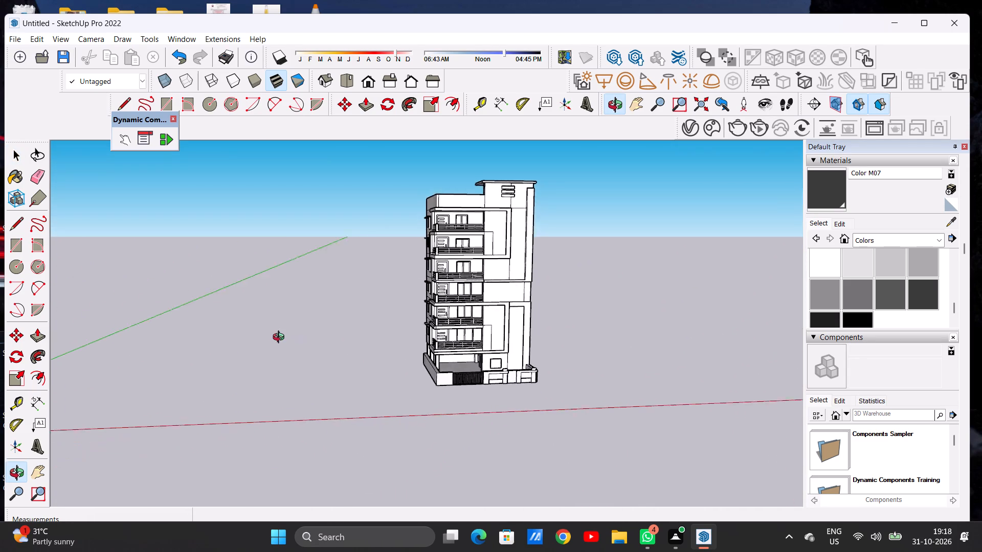
middle_click_drag(281, 338, 273, 348)
Examine the gate, the street-side boundary wall with its raised pillar blocks, and the lower front facade.
scroll(492, 381, "up", 1)
scroll(492, 381, "down", 2)
scroll(492, 381, "up", 18)
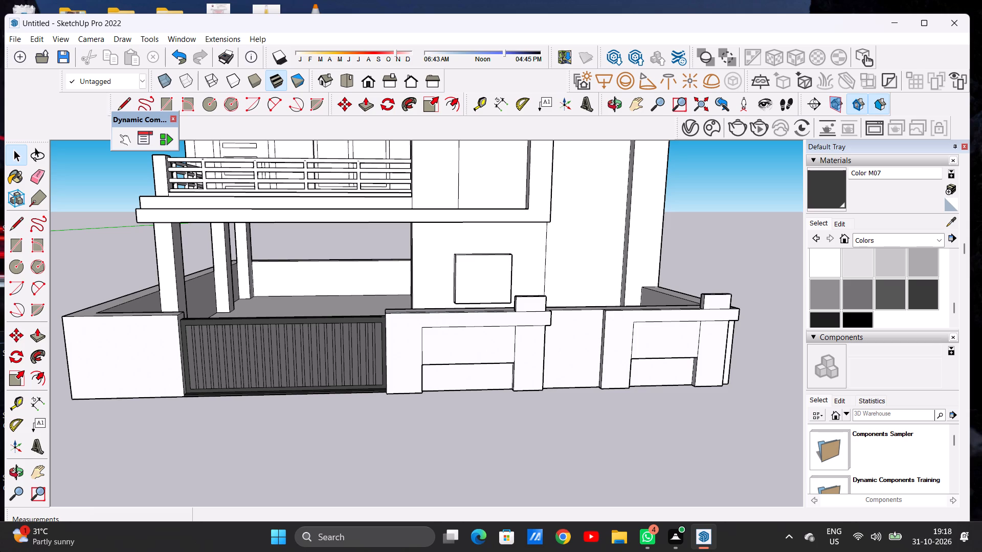
scroll(0, 551, "down", 4)
scroll(0, 551, "up", 1)
scroll(0, 551, "down", 3)
scroll(436, 450, "down", 20)
scroll(436, 450, "down", 1)
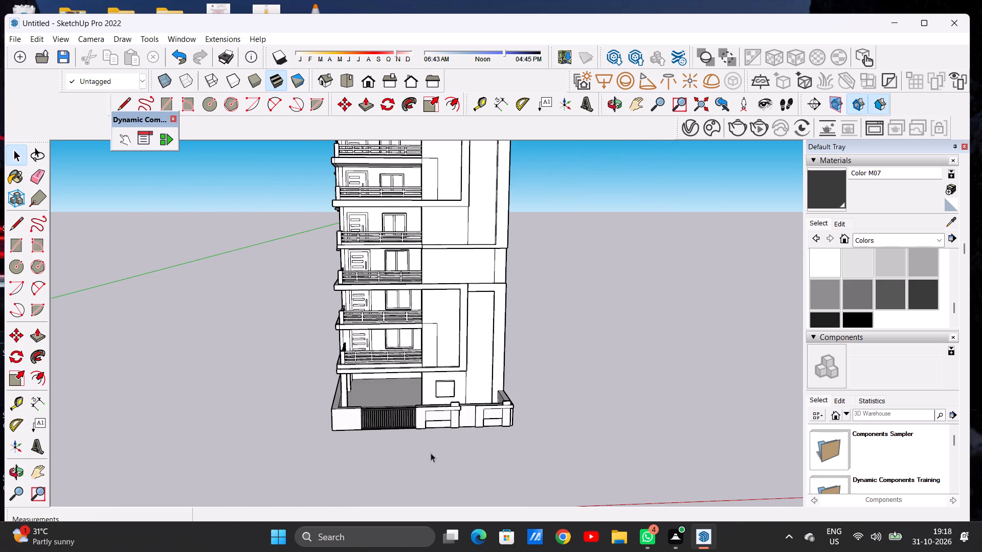
scroll(441, 402, "up", 3)
scroll(440, 407, "down", 1)
scroll(440, 408, "up", 17)
scroll(465, 430, "down", 1)
middle_click_drag(480, 441, 422, 417)
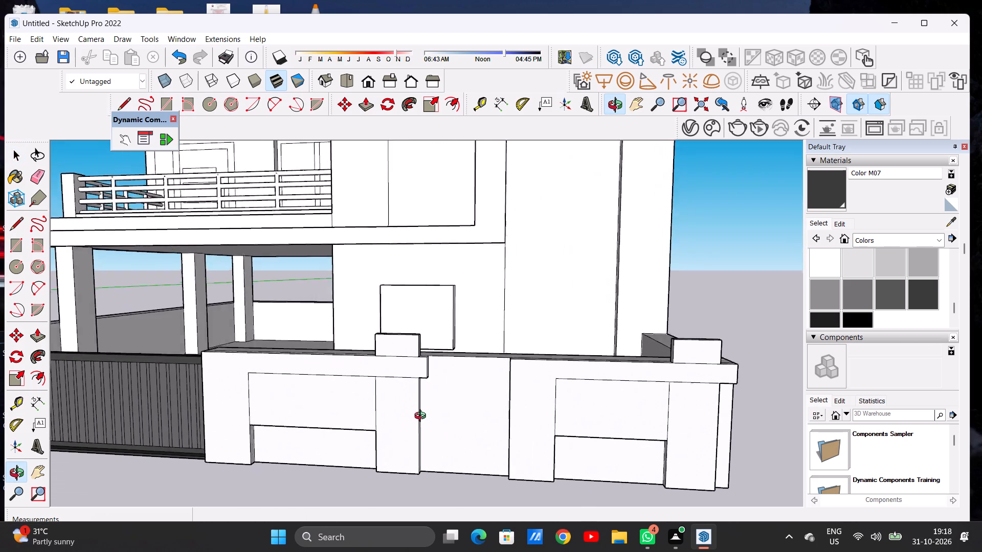
middle_click_drag(422, 417, 452, 424)
scroll(420, 423, "up", 3)
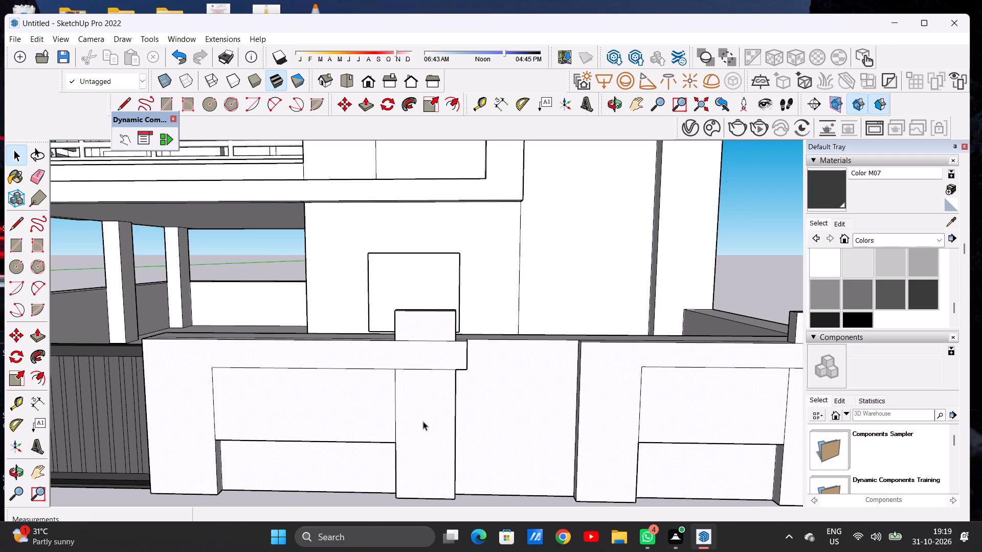
scroll(432, 416, "down", 7)
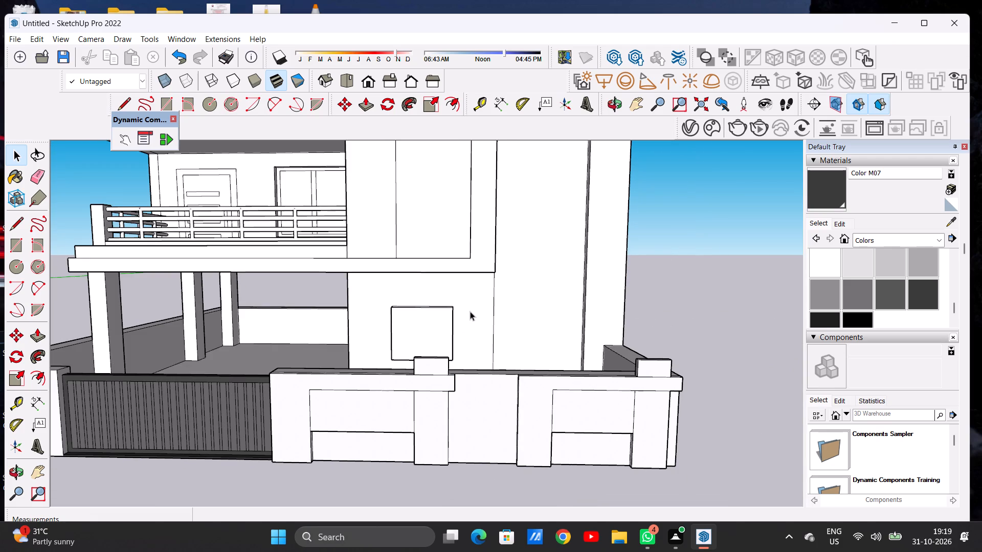
scroll(530, 322, "down", 17)
scroll(554, 373, "up", 3)
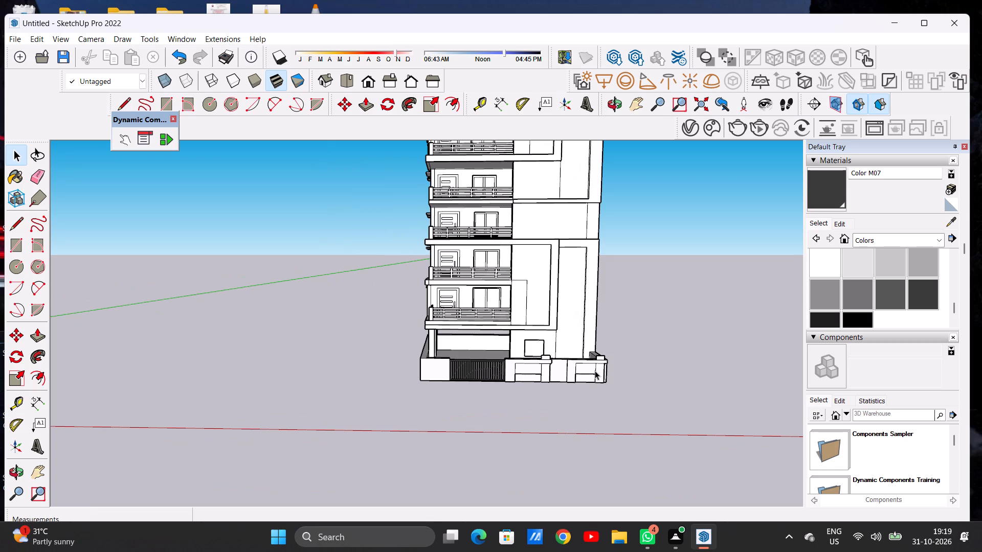
Paint the slab edge between the two lowest front balconies and its adjoining vertical wall panel with 0043_SaddleBrown from the Colors-Named collection.
left_click(869, 236)
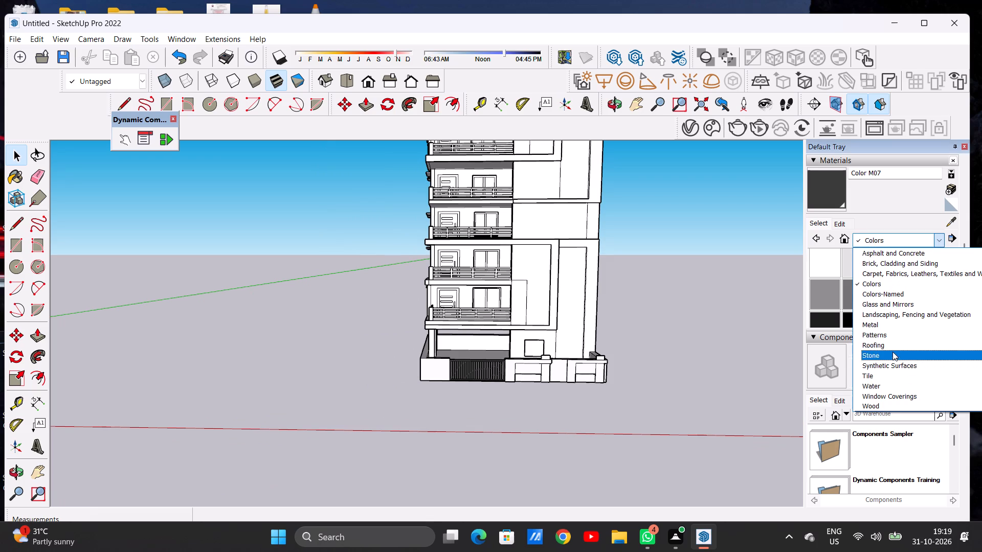
left_click(889, 290)
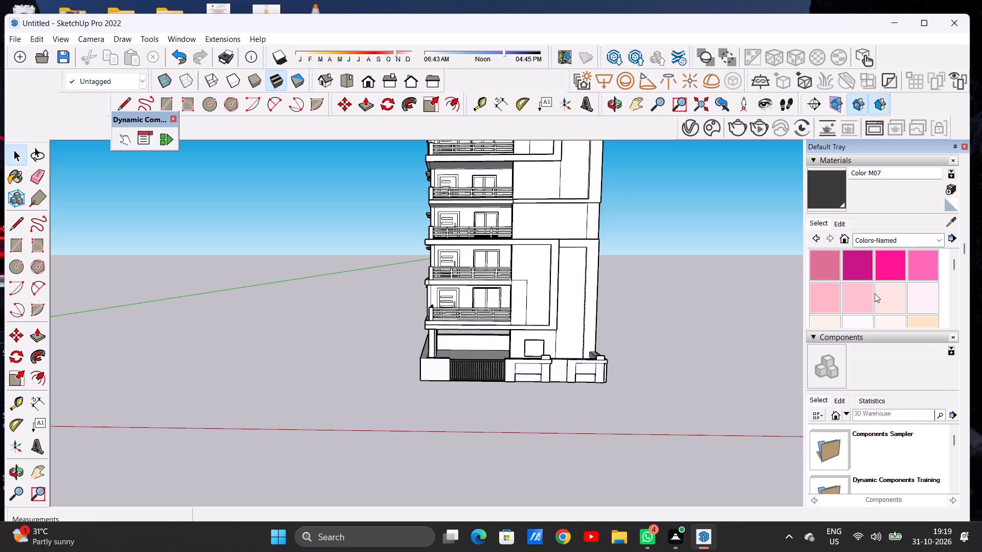
scroll(879, 288, "down", 4)
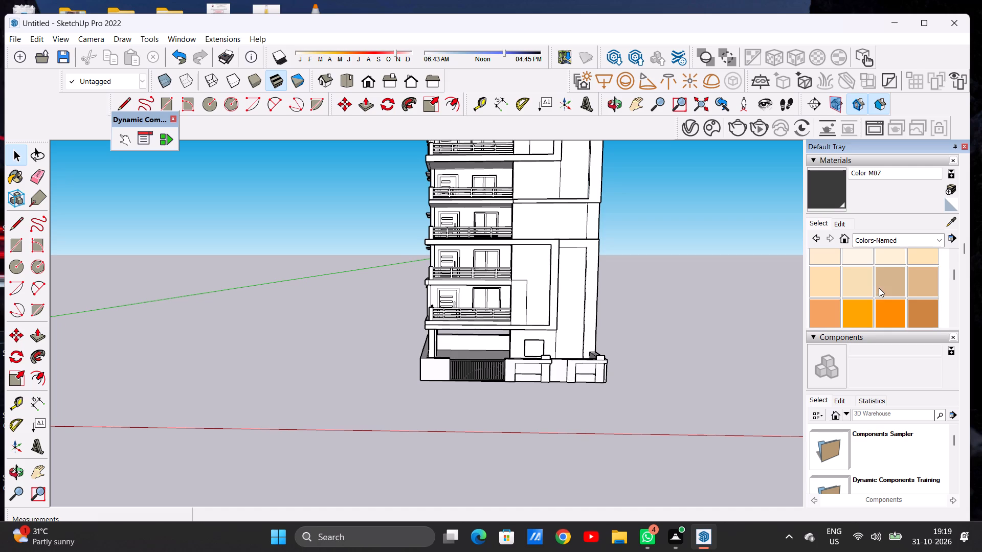
scroll(880, 288, "down", 1)
left_click(887, 287)
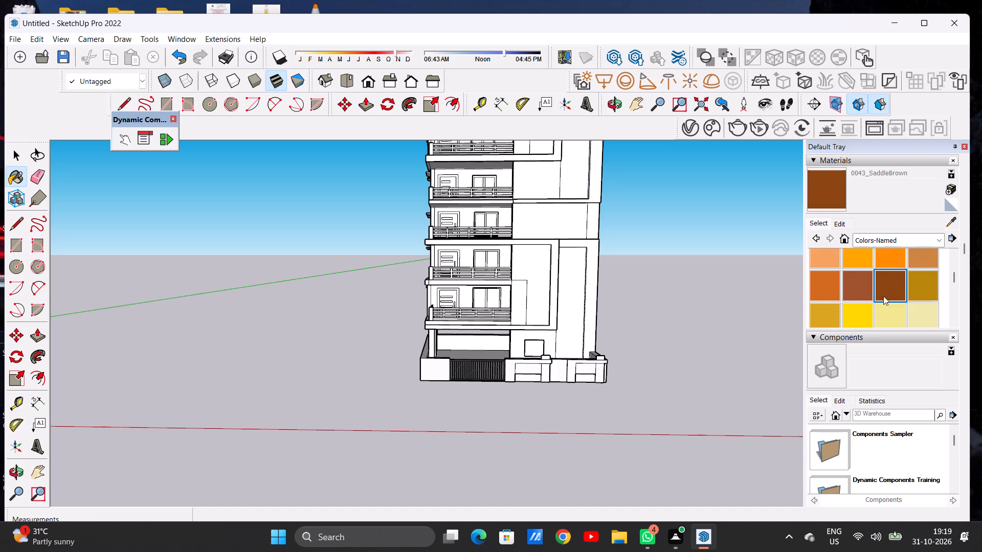
scroll(557, 292, "down", 5)
middle_click_drag(518, 294, 588, 306)
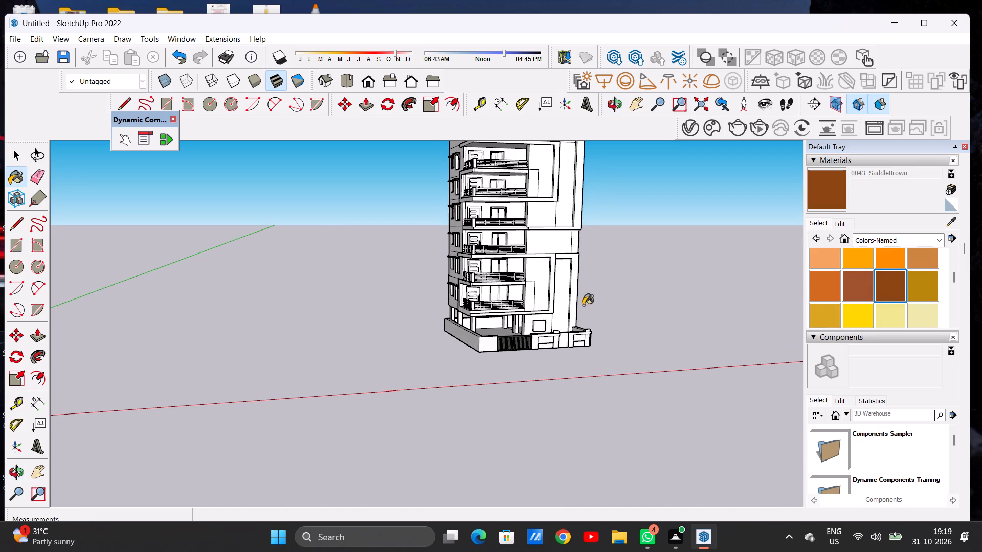
scroll(553, 267, "up", 2)
scroll(544, 298, "down", 3)
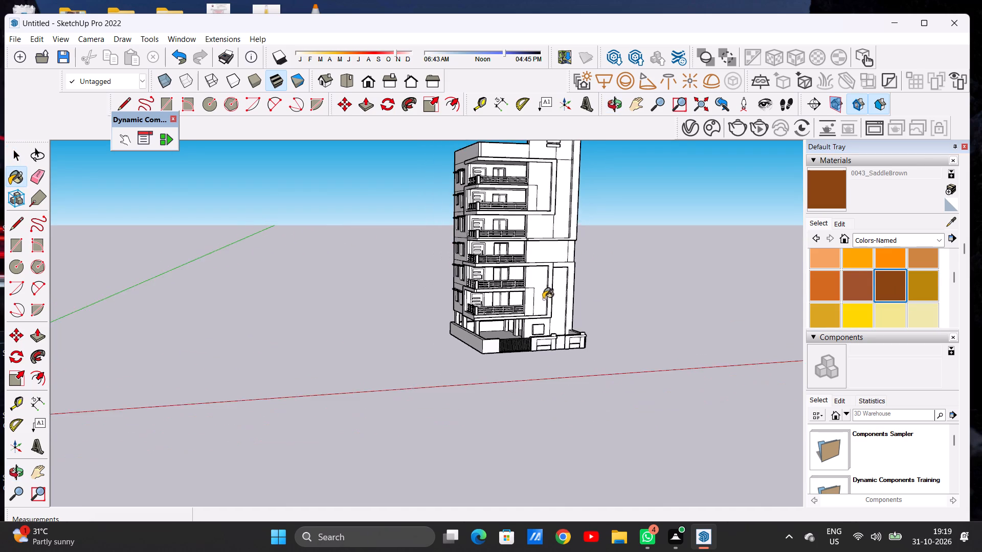
scroll(543, 299, "down", 4)
scroll(551, 293, "up", 1)
middle_click_drag(550, 293, 528, 282)
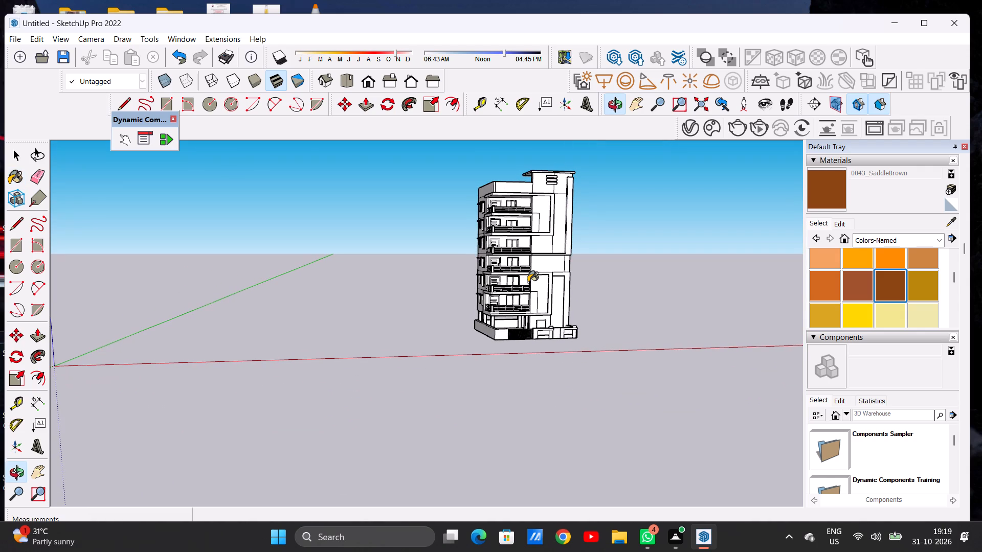
scroll(538, 277, "up", 10)
middle_click_drag(548, 309, 514, 309)
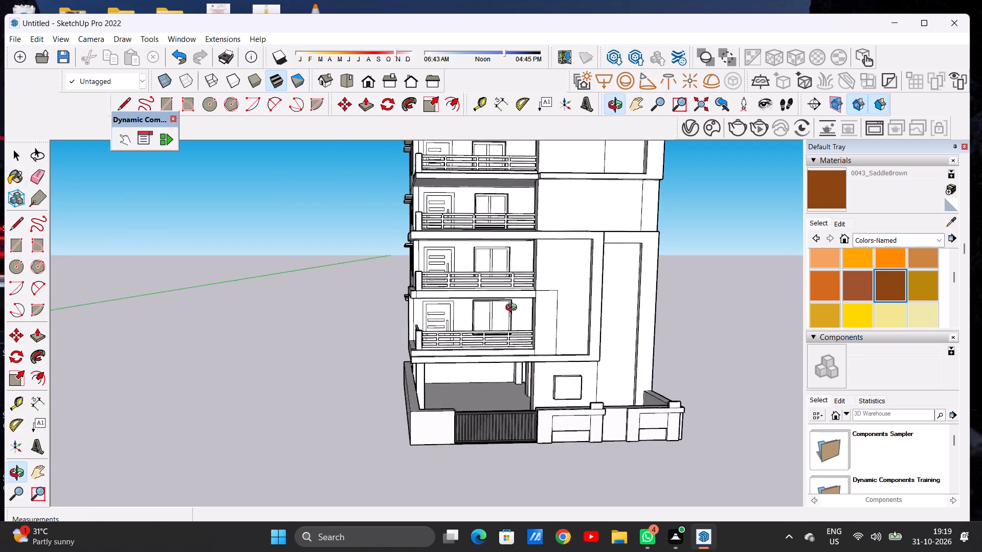
middle_click_drag(514, 309, 501, 311)
middle_click_drag(526, 310, 591, 303)
scroll(514, 296, "up", 8)
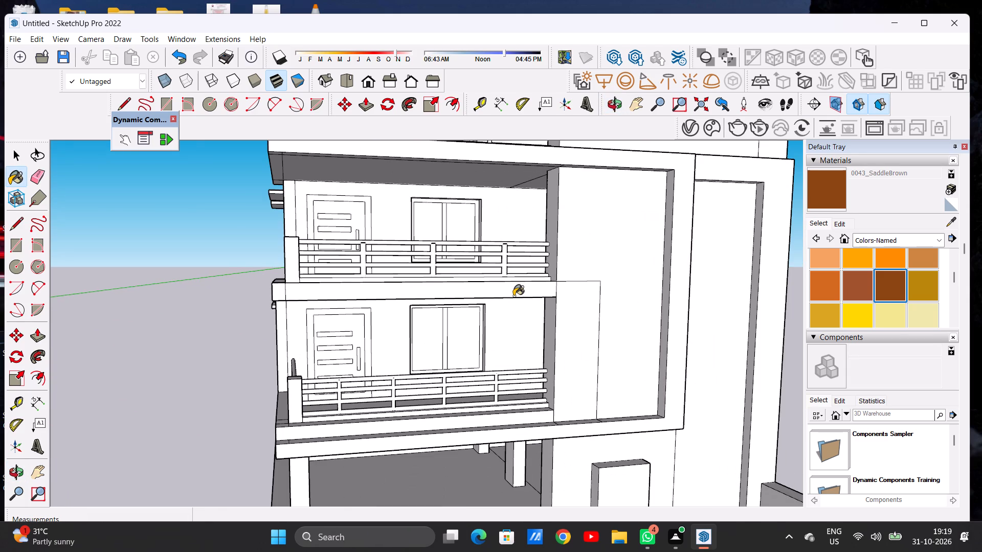
scroll(526, 269, "down", 6)
scroll(541, 283, "up", 2)
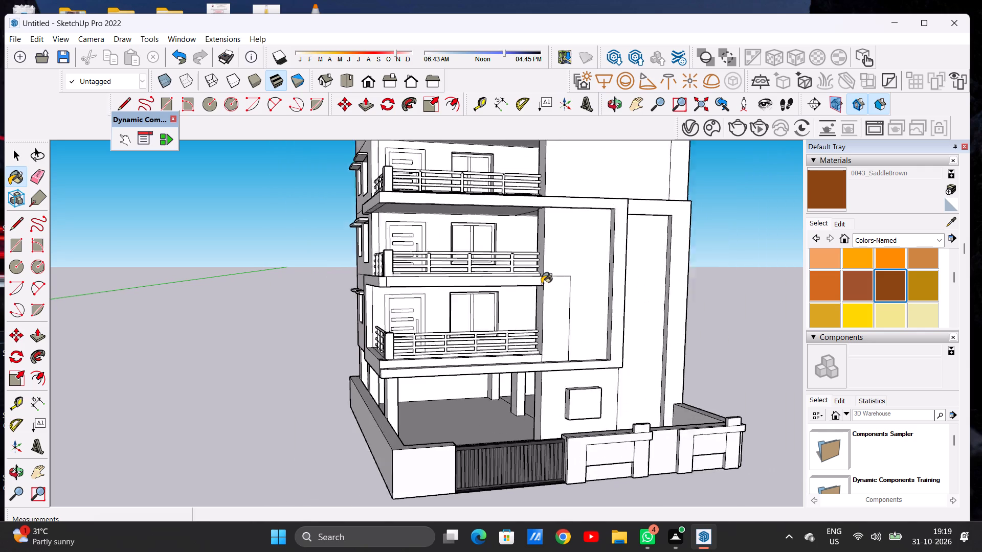
scroll(542, 284, "up", 12)
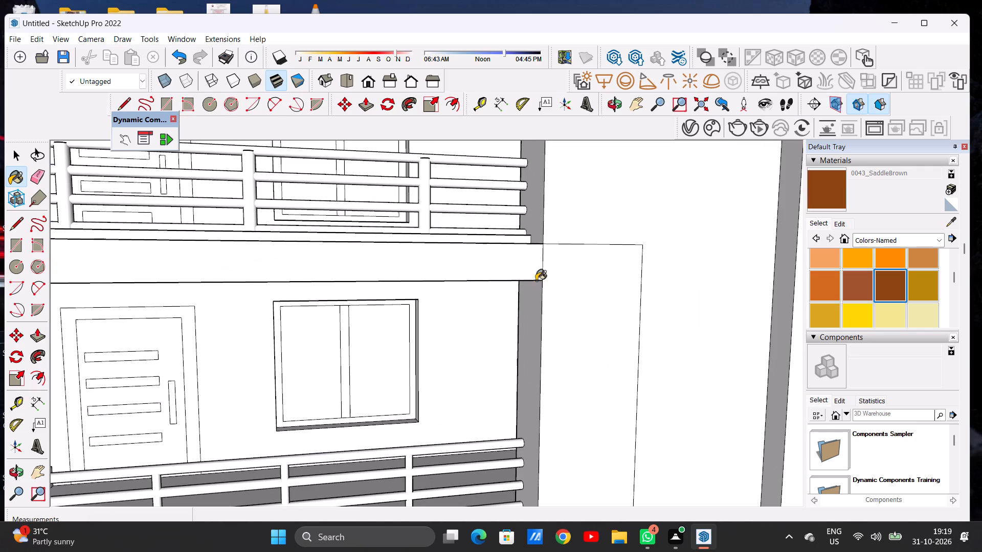
left_click(530, 274)
left_click(560, 273)
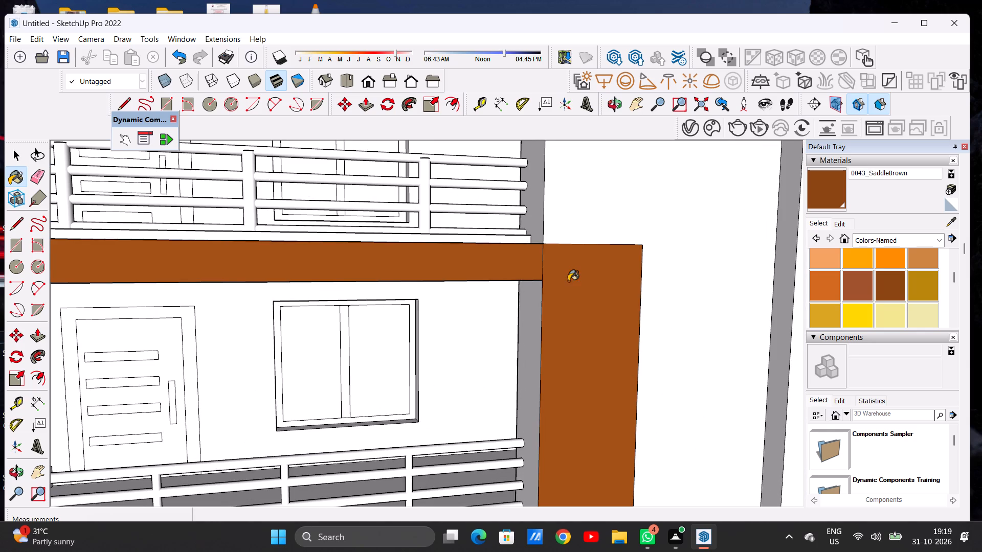
Browse the Colors-Named swatches for alternatives to the SaddleBrown paint on the facade.
scroll(571, 284, "down", 3)
scroll(571, 284, "up", 1)
scroll(571, 284, "down", 13)
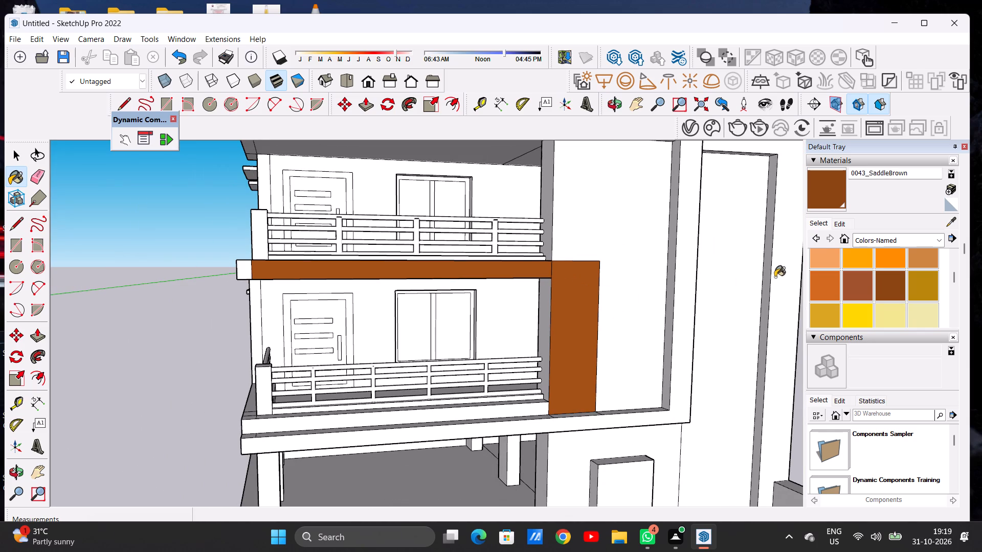
scroll(882, 286, "down", 6)
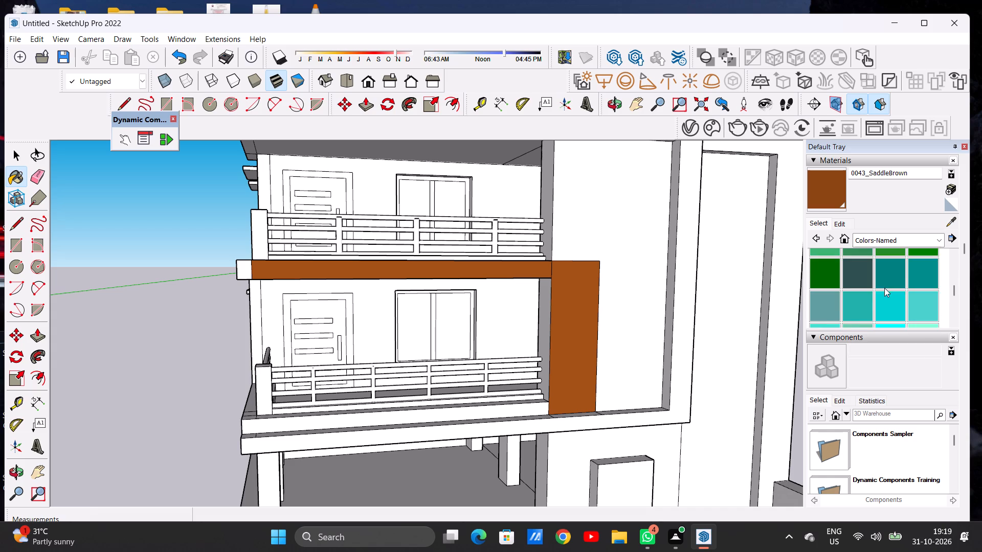
scroll(884, 288, "down", 6)
scroll(886, 288, "up", 3)
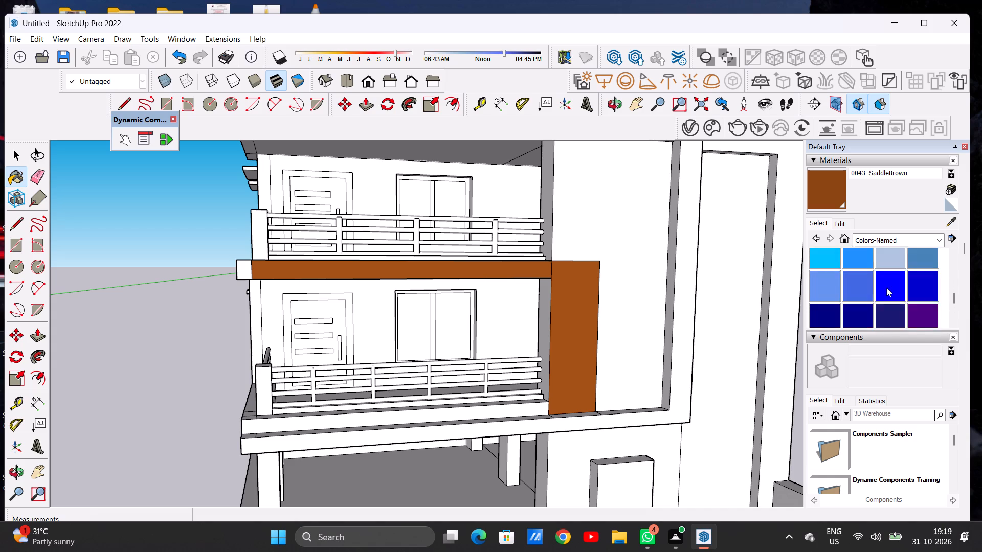
scroll(886, 288, "up", 7)
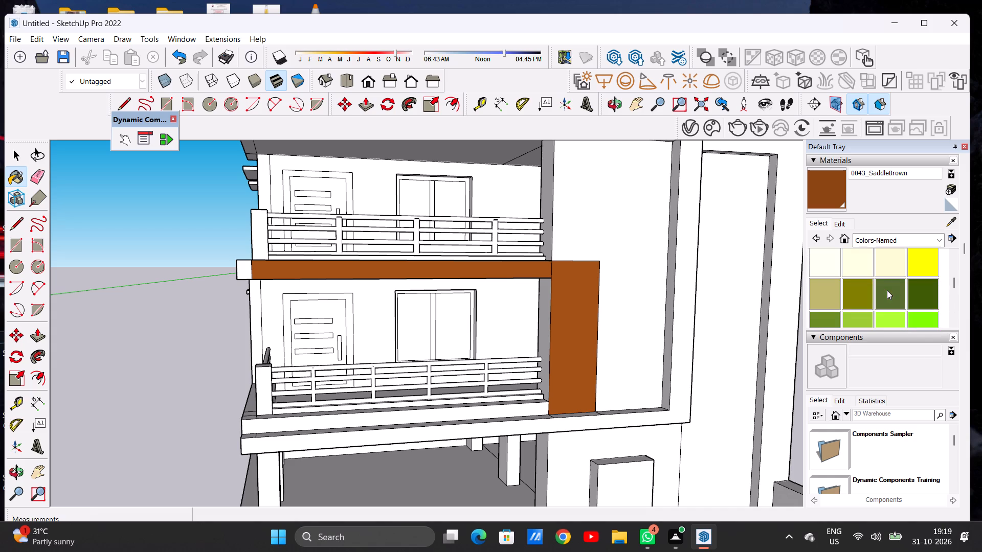
scroll(887, 290, "up", 2)
left_click(885, 287)
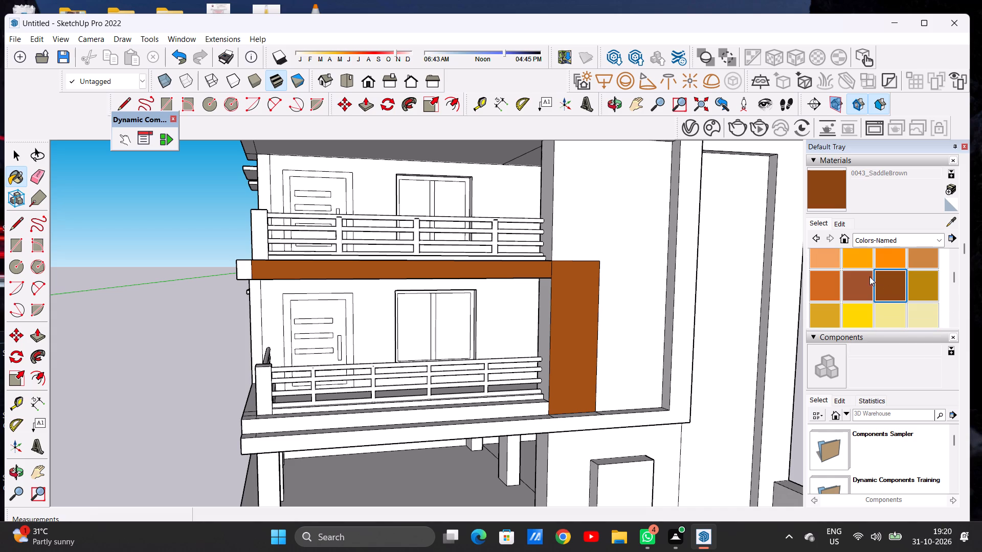
Darken the applied 0043_SaddleBrown material to a deep brown by lowering its brightness.
left_click(839, 219)
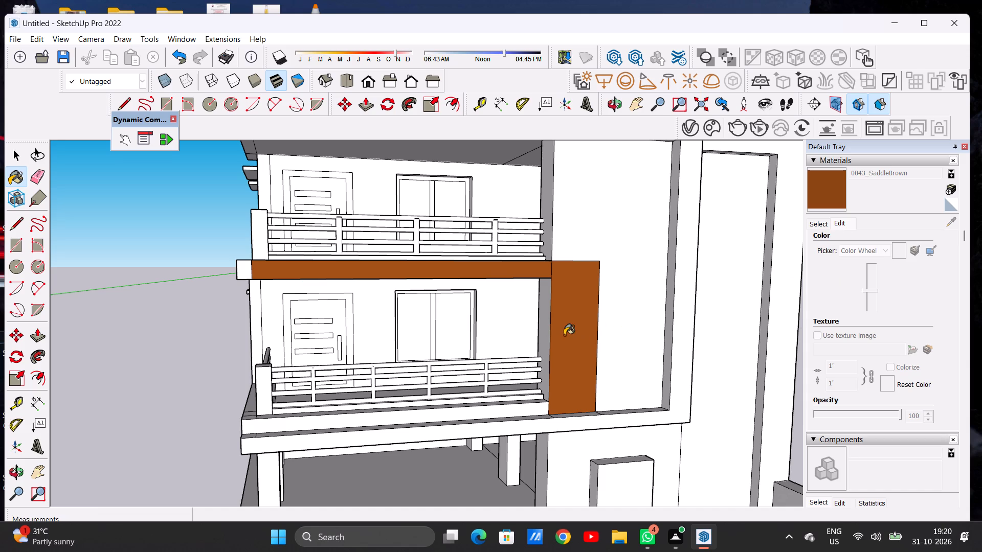
left_click(564, 335)
left_click(872, 290)
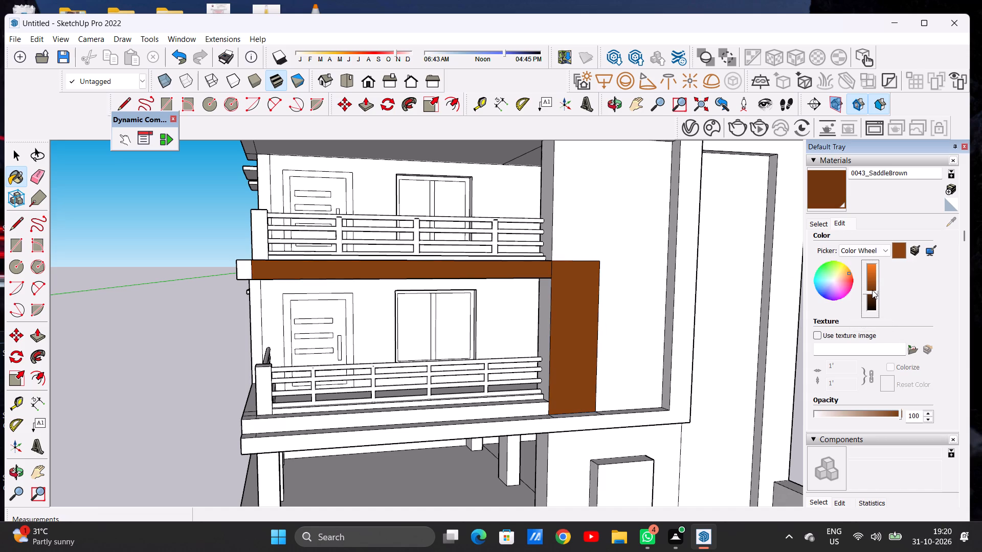
left_click(870, 294)
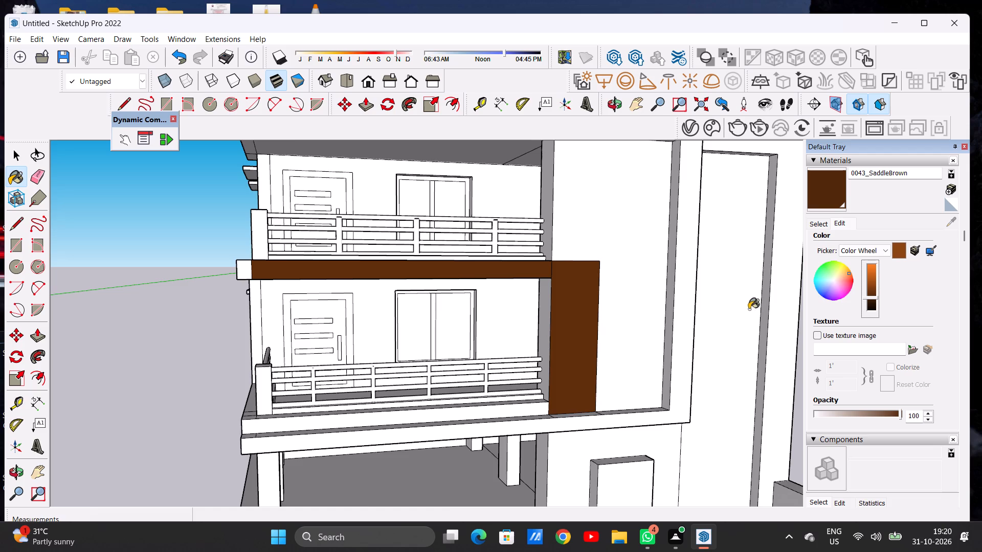
scroll(716, 321, "down", 8)
scroll(798, 302, "up", 6)
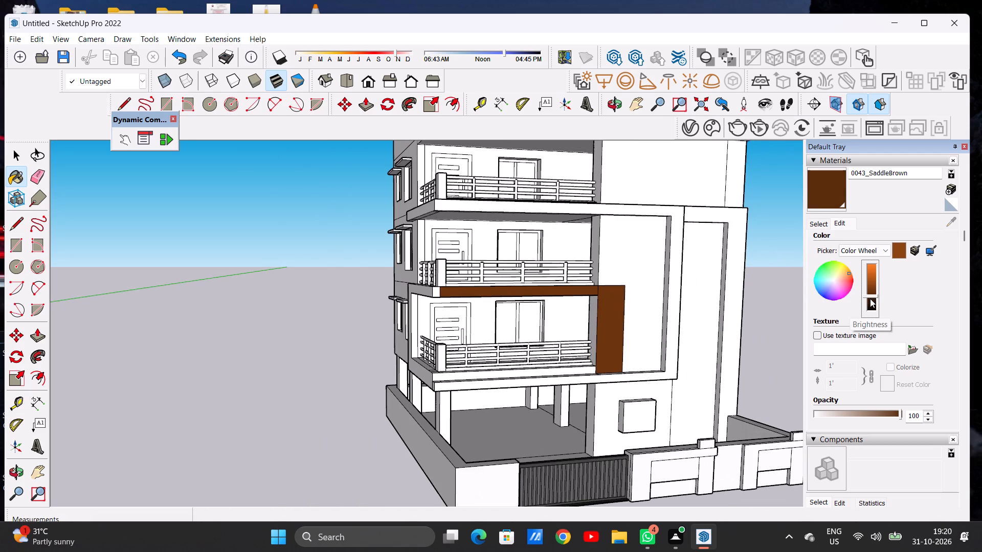
left_click(872, 299)
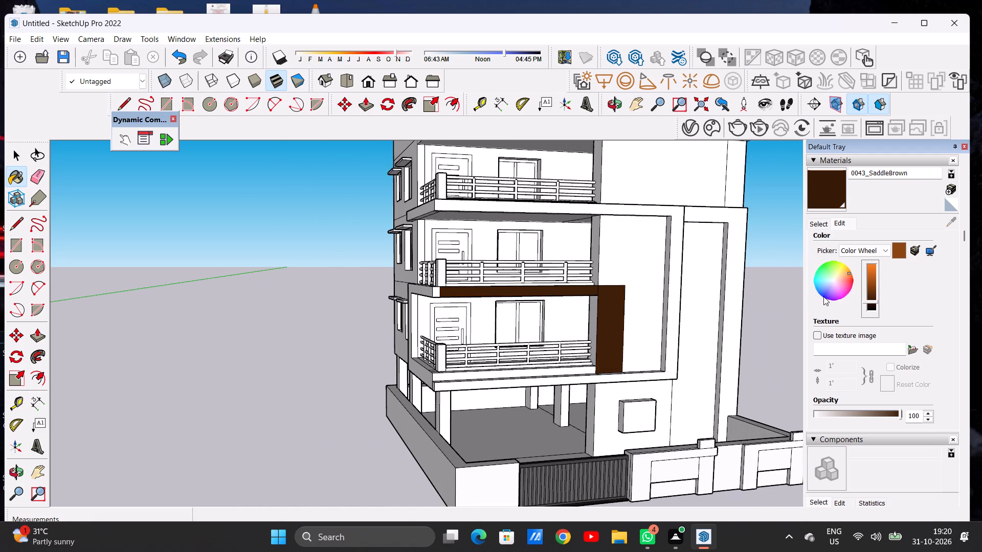
left_click(871, 295)
scroll(799, 229, "down", 2)
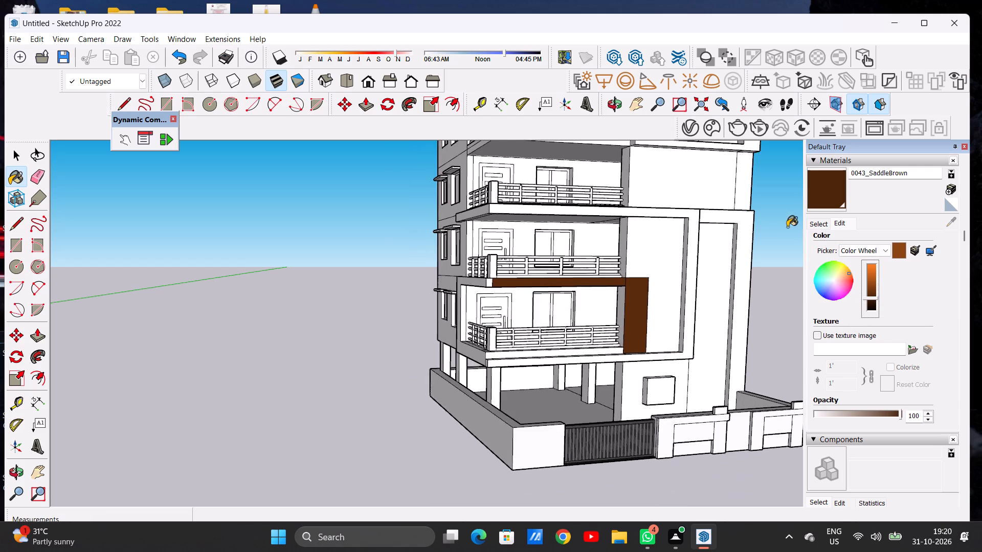
scroll(787, 227, "down", 1)
middle_click_drag(685, 309, 639, 301)
scroll(545, 312, "down", 6)
scroll(585, 298, "up", 6)
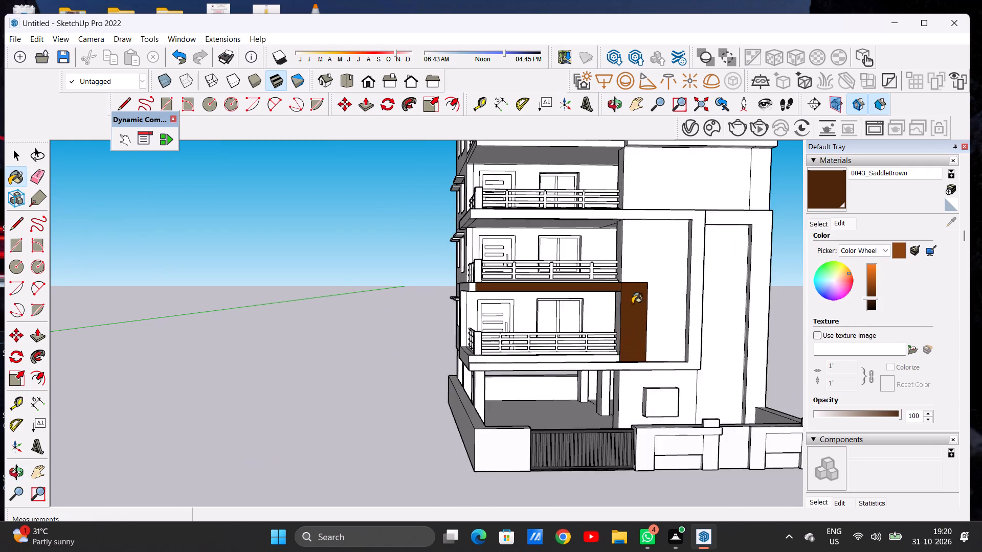
scroll(632, 304, "up", 9)
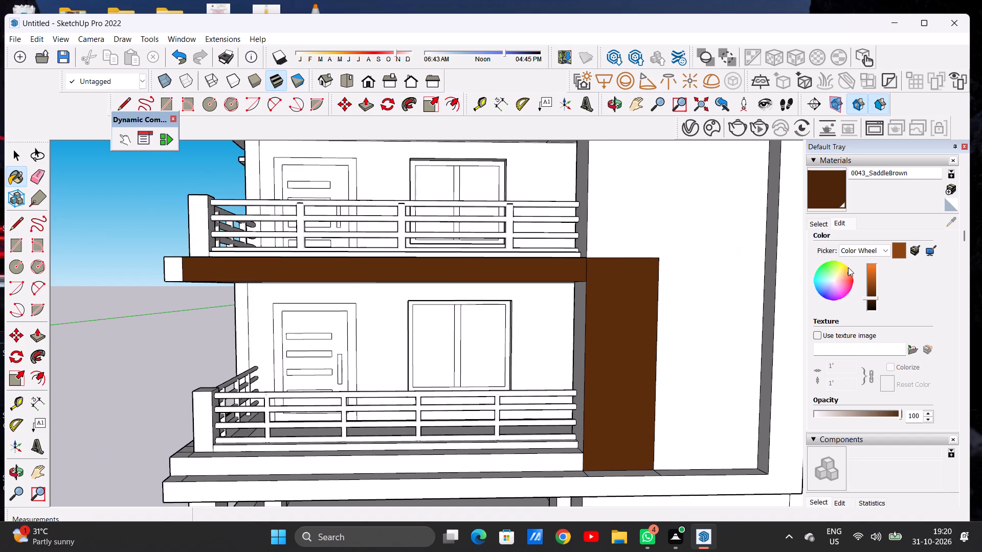
left_click(874, 294)
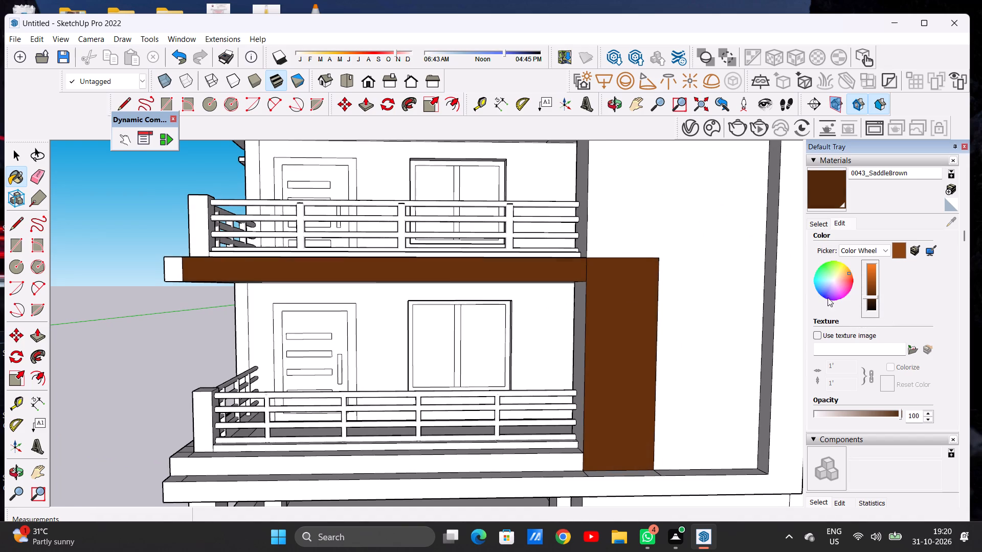
Paint the front face of the large frame around the two lowest balcony floors with the darkened SaddleBrown.
scroll(594, 297, "down", 7)
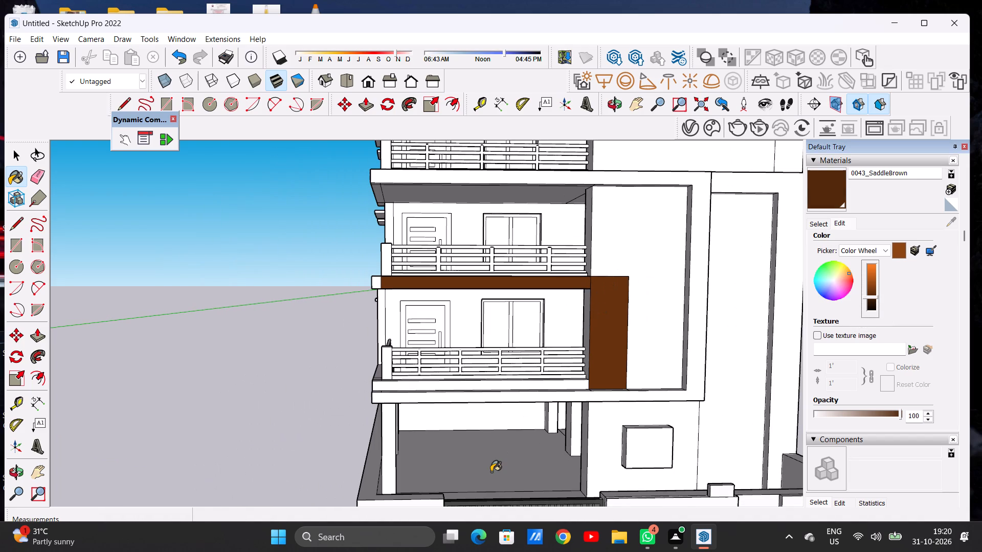
scroll(552, 331, "down", 1)
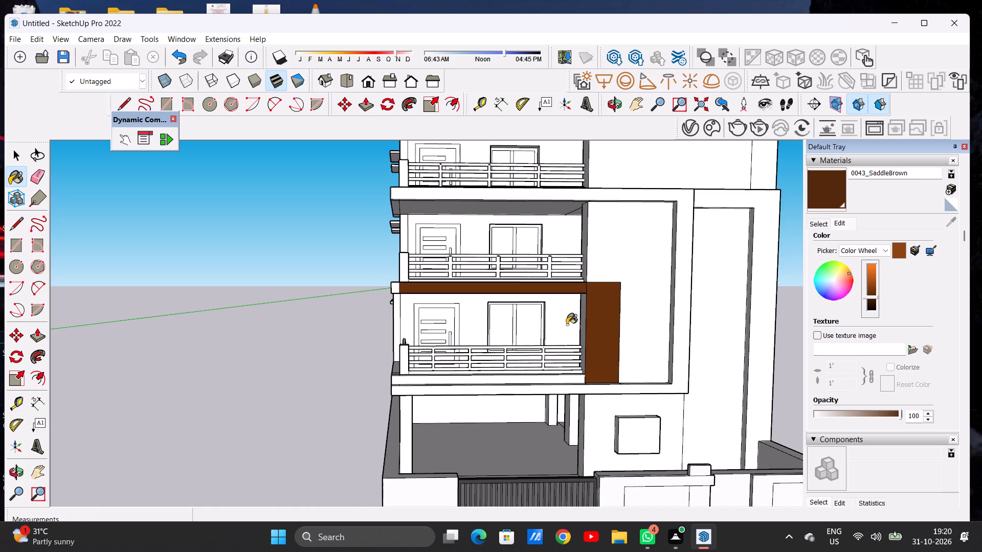
scroll(579, 399, "up", 6)
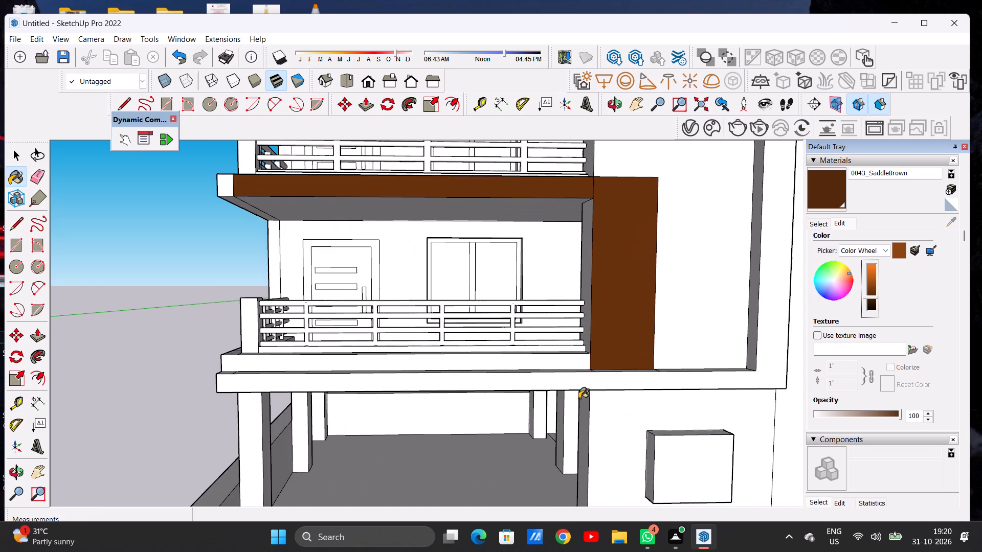
scroll(578, 399, "up", 6)
scroll(578, 399, "down", 1)
left_click(565, 370)
Paint the three top-face segments of the large frame's bottom band with the darkened SaddleBrown.
scroll(557, 363, "down", 6)
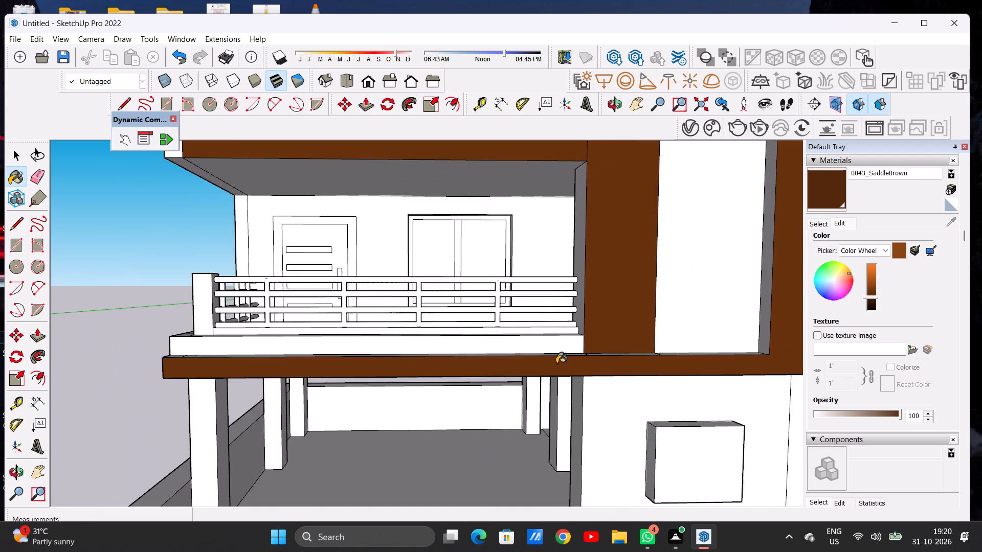
scroll(546, 361, "down", 8)
scroll(548, 362, "up", 1)
scroll(549, 362, "down", 6)
middle_click_drag(528, 355, 510, 396)
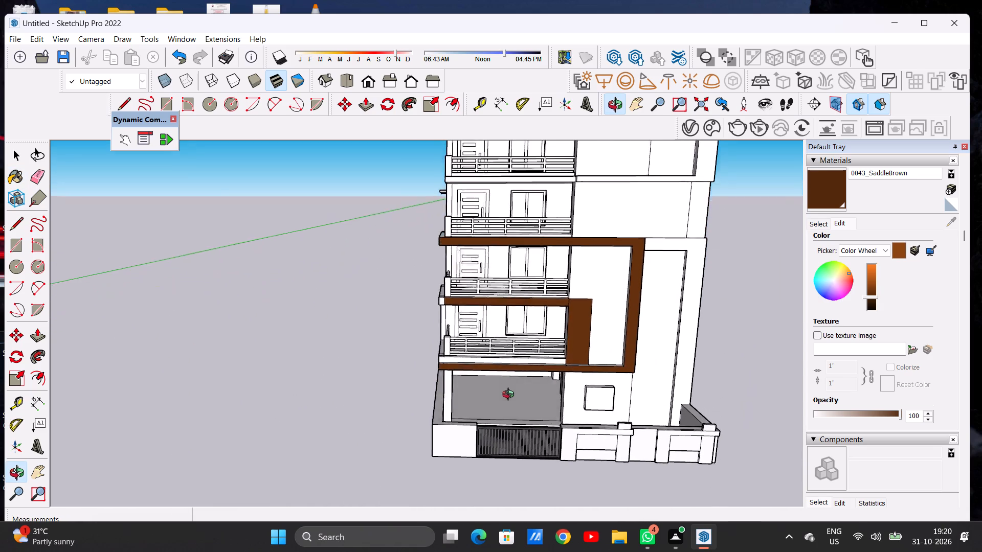
middle_click_drag(510, 396, 516, 416)
scroll(541, 363, "up", 1)
scroll(541, 363, "down", 1)
scroll(542, 363, "up", 16)
left_click(565, 373)
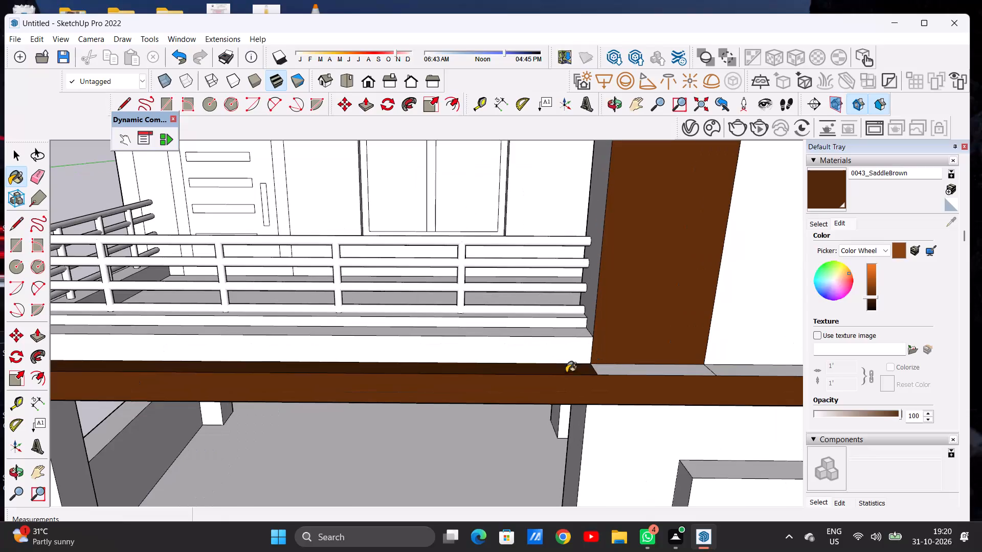
left_click(621, 367)
scroll(467, 377, "down", 7)
scroll(621, 361, "up", 5)
scroll(620, 374, "down", 1)
scroll(616, 374, "up", 1)
left_click(608, 377)
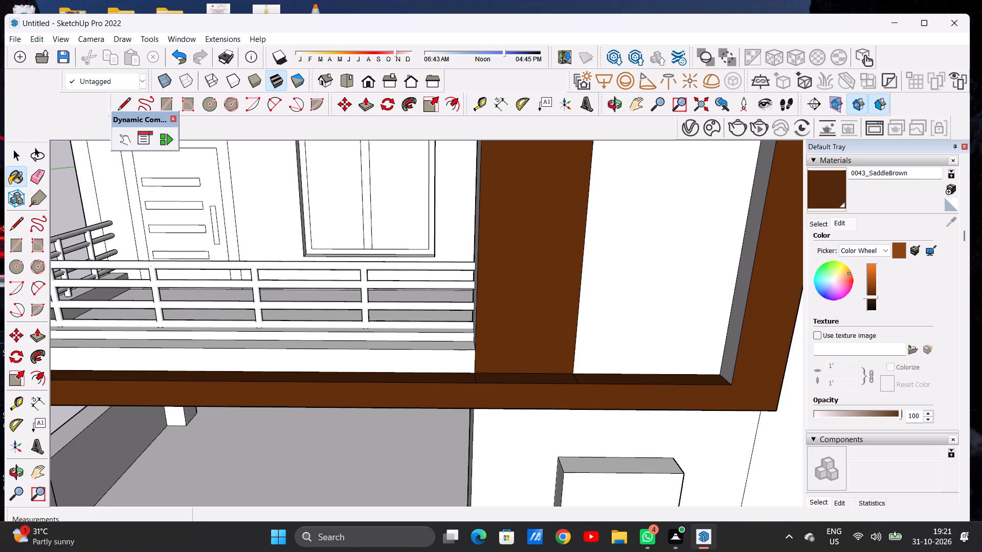
scroll(468, 370, "down", 14)
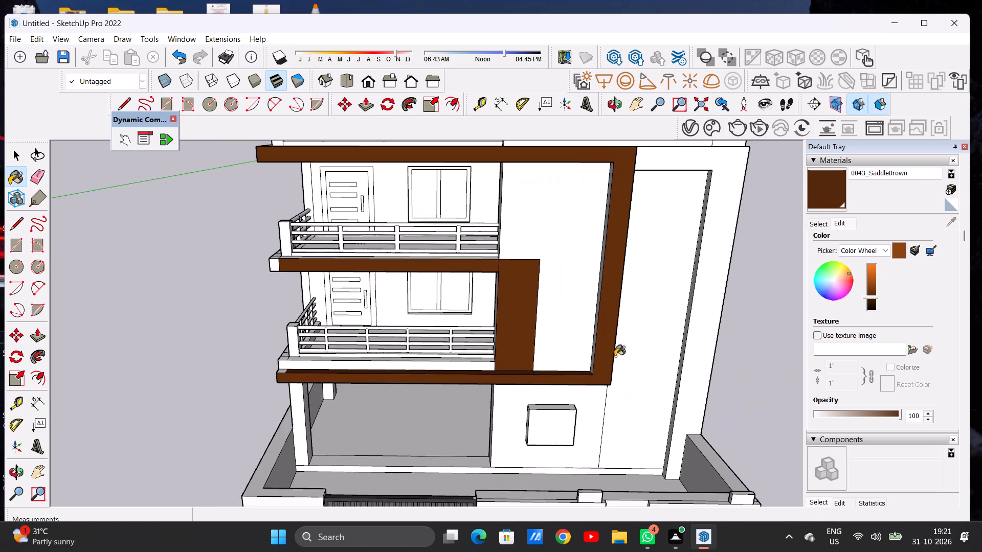
Paint the inner side face of the large frame's vertical leg with the darkened SaddleBrown.
scroll(615, 356, "down", 3)
middle_click_drag(552, 340, 682, 295)
scroll(534, 349, "up", 19)
scroll(617, 333, "down", 1)
left_click(598, 327)
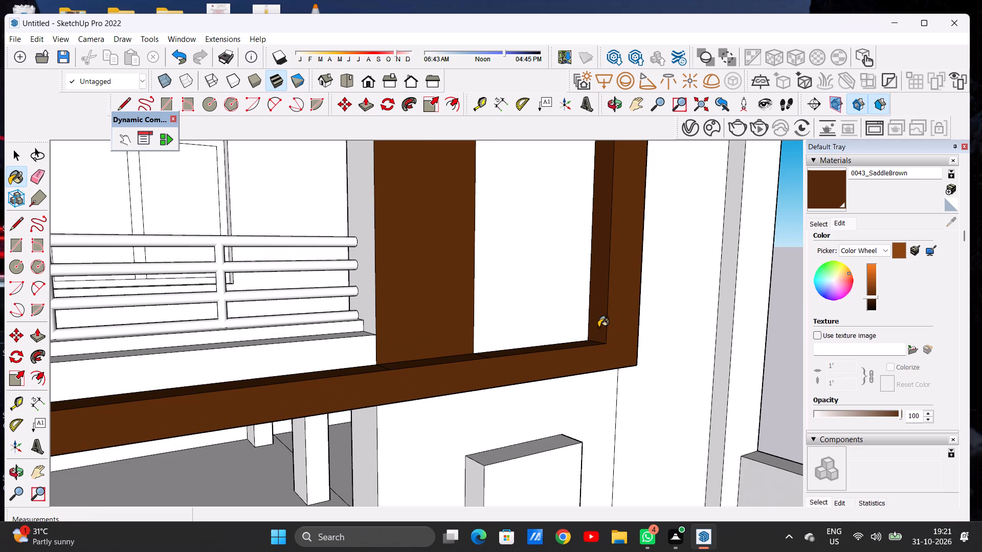
Paint the end face and the corner top square of the large frame's bottom band with the darkened SaddleBrown.
scroll(601, 316, "down", 13)
middle_click_drag(554, 314, 569, 383)
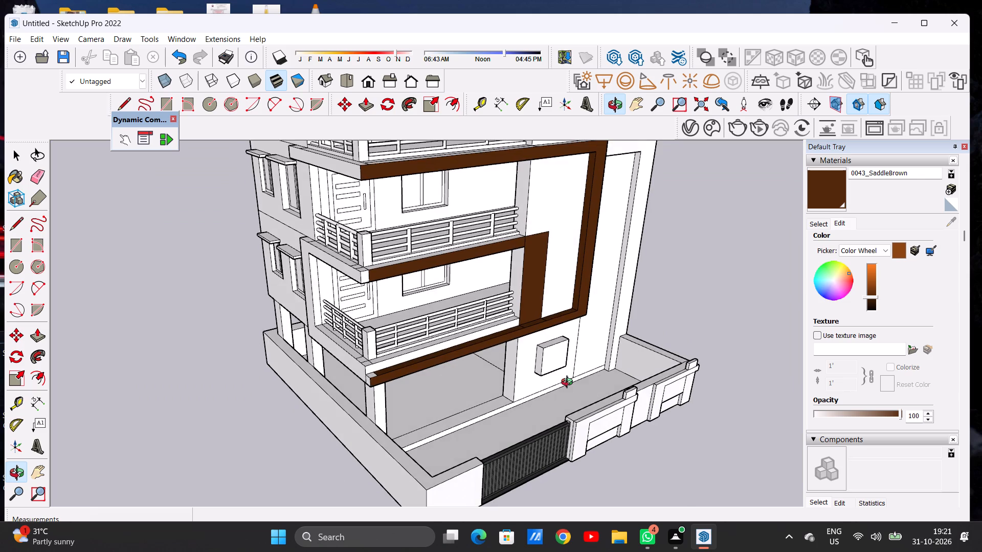
middle_click_drag(569, 383, 592, 367)
scroll(328, 383, "up", 8)
scroll(555, 344, "up", 6)
left_click_drag(526, 350, 530, 346)
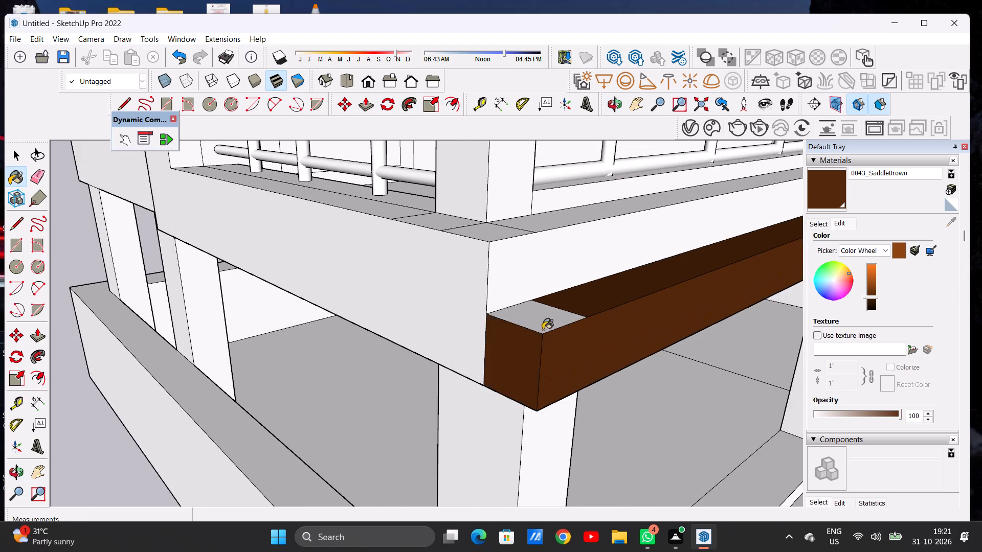
left_click(551, 323)
Paint the side-facing frame around the lowest balcony floor with the darkened SaddleBrown.
scroll(527, 350, "down", 20)
scroll(527, 350, "down", 7)
middle_click_drag(552, 347, 544, 345)
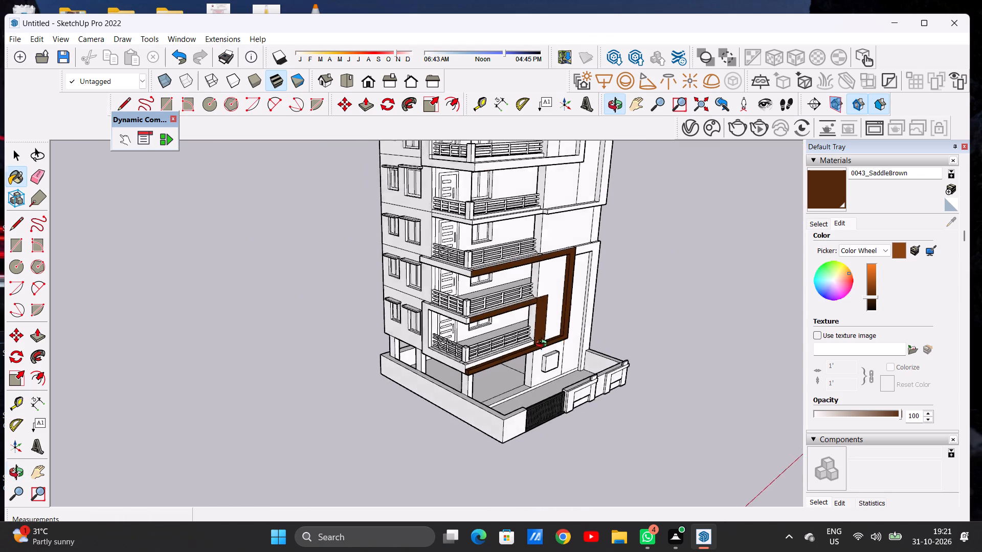
middle_click_drag(544, 345, 462, 355)
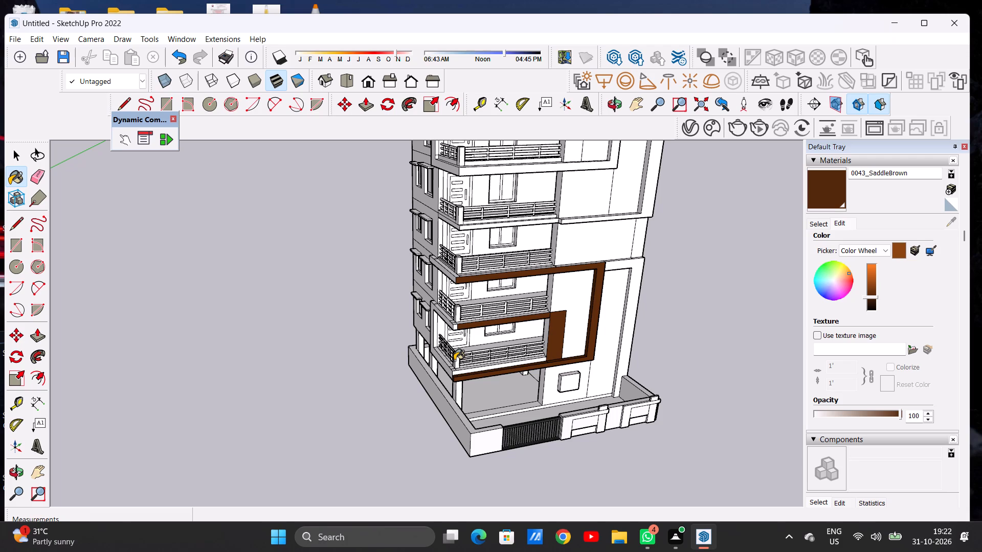
scroll(454, 360, "down", 6)
scroll(455, 360, "up", 6)
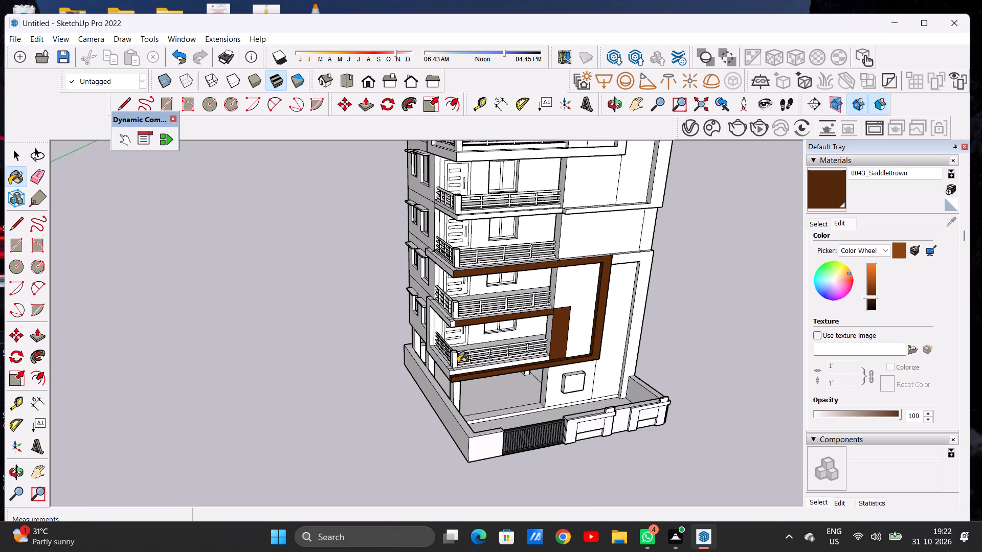
scroll(467, 373, "up", 2)
scroll(467, 374, "down", 1)
scroll(467, 375, "up", 1)
scroll(436, 381, "down", 1)
scroll(436, 381, "up", 6)
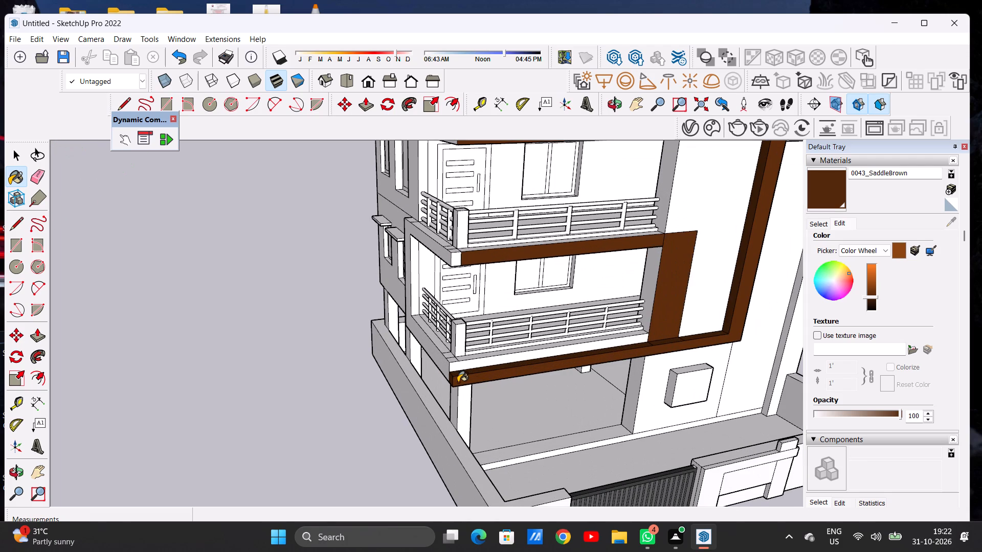
scroll(444, 377, "up", 2)
scroll(444, 377, "down", 1)
scroll(444, 377, "up", 8)
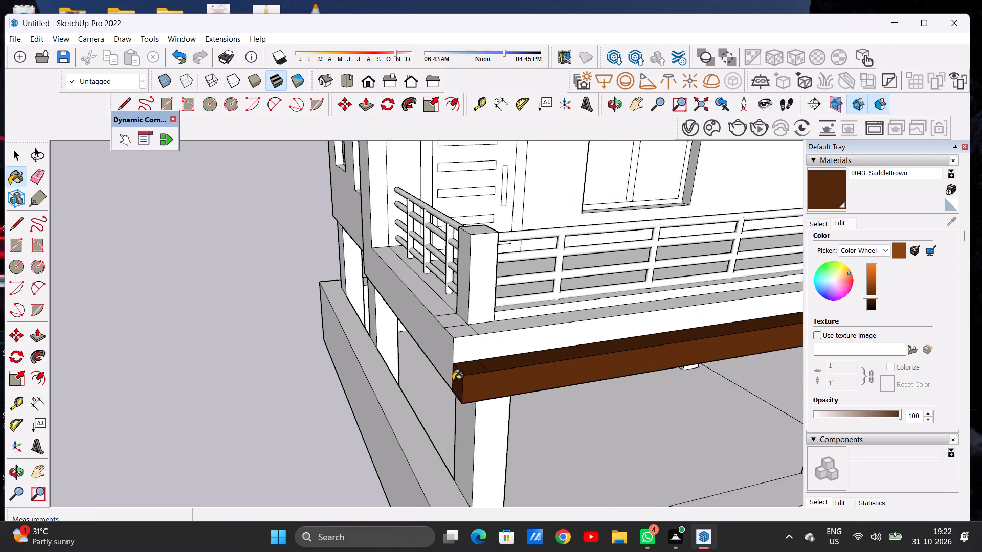
scroll(453, 380, "up", 2)
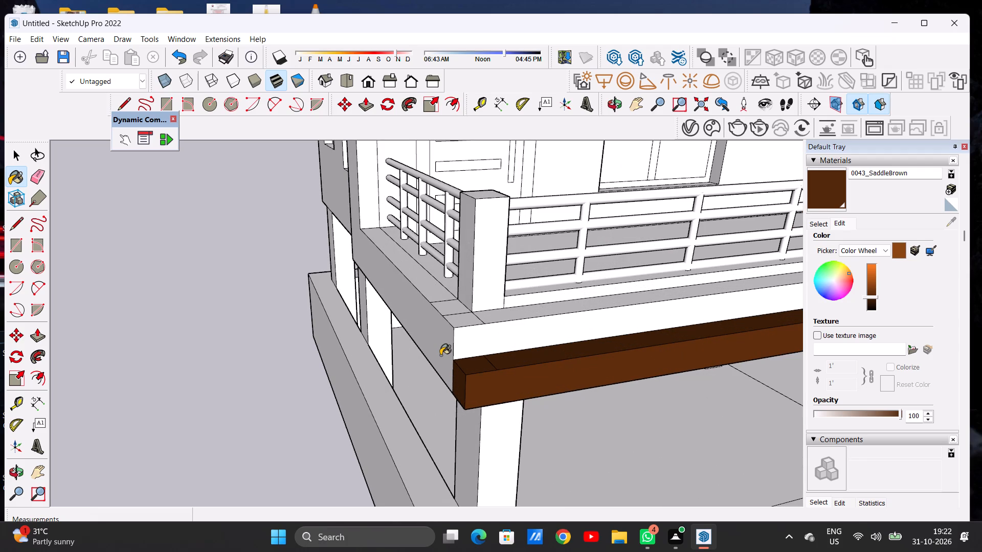
left_click(440, 355)
Paint the top faces of the lowest balcony's side edge, including its corner squares, with the darkened SaddleBrown.
scroll(471, 363, "down", 14)
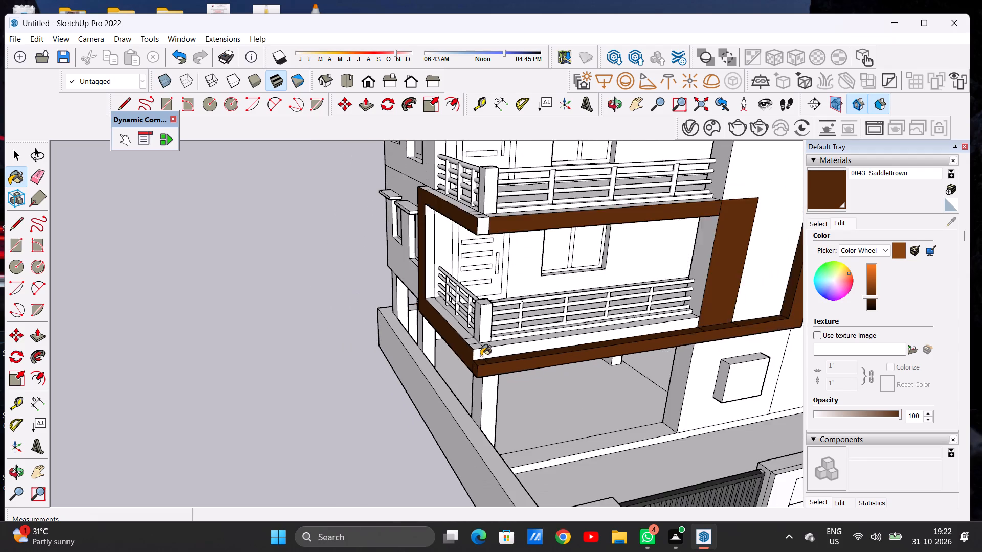
scroll(481, 356, "down", 3)
middle_click_drag(461, 352, 467, 382)
scroll(475, 351, "up", 6)
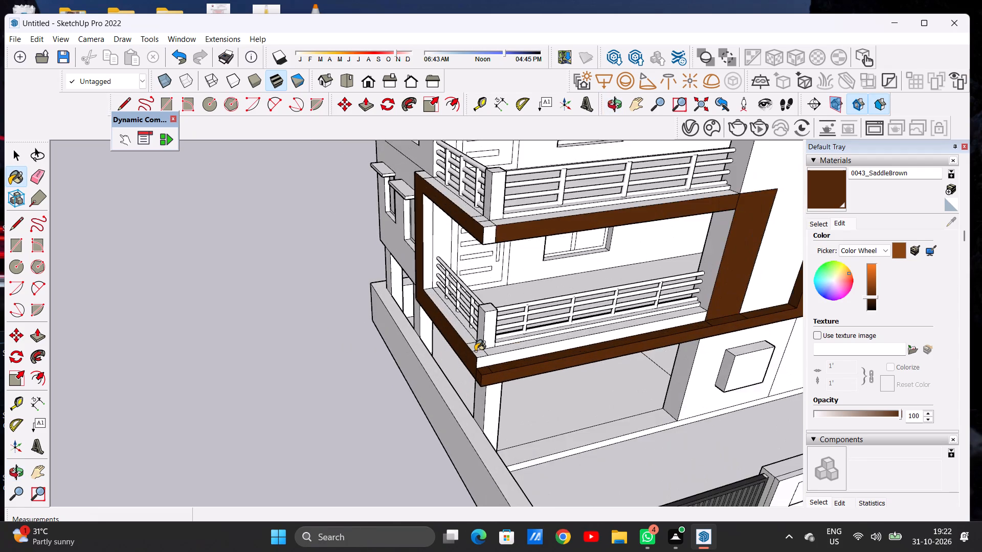
scroll(475, 351, "up", 15)
left_click(467, 343)
left_click(440, 301)
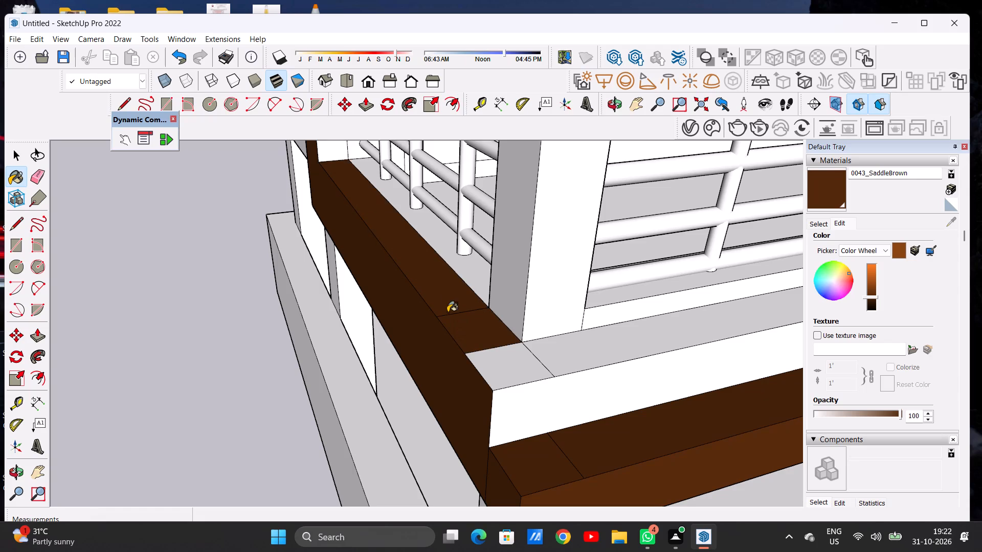
left_click(498, 373)
Paint the unpainted front corner square of the second balcony's slab edge with the darkened SaddleBrown.
scroll(445, 365, "down", 16)
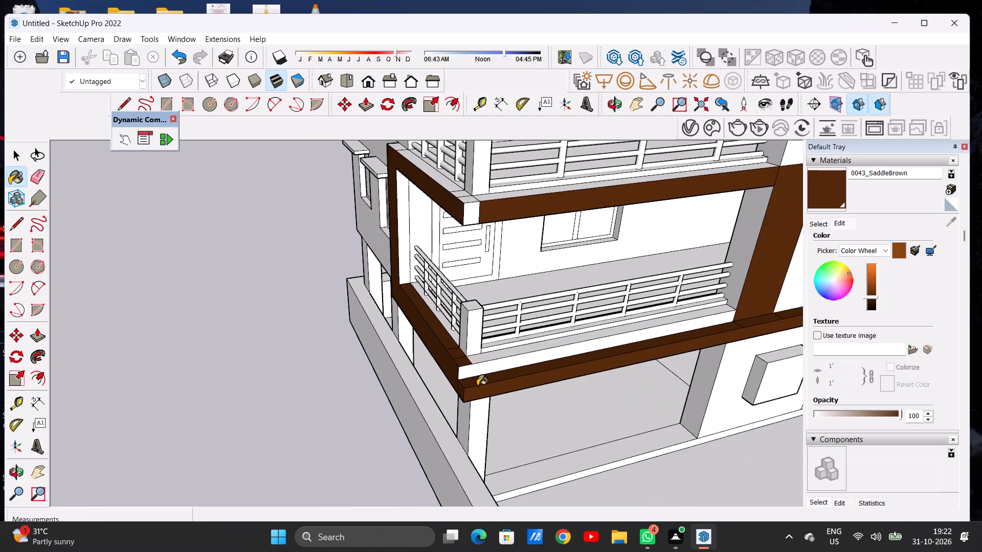
middle_click_drag(478, 375, 399, 304)
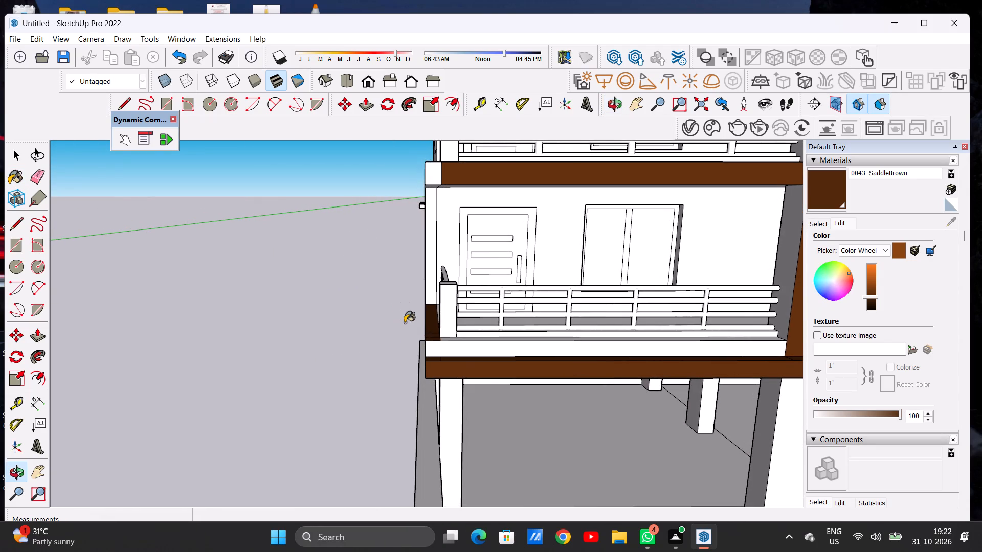
scroll(455, 331, "down", 4)
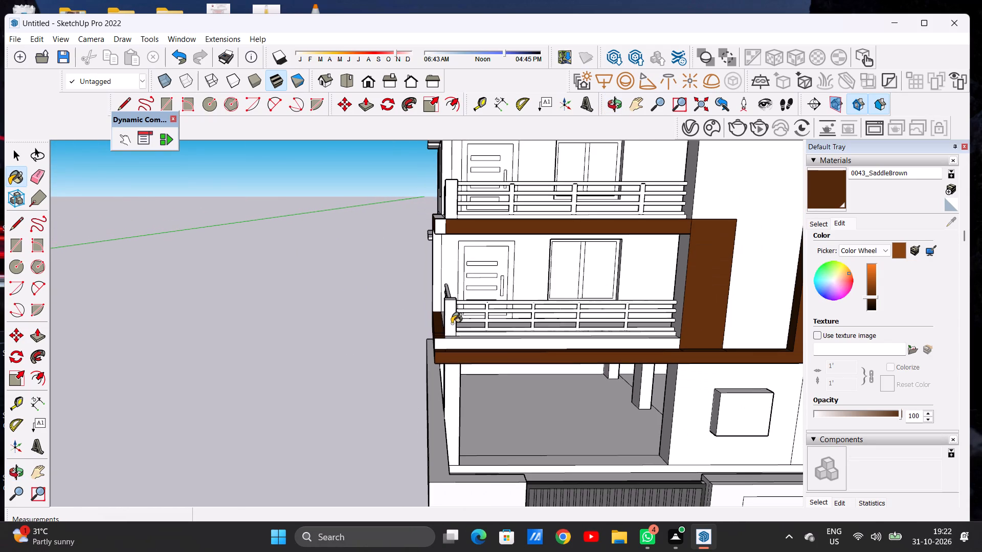
middle_click_drag(429, 240, 474, 254)
scroll(447, 238, "up", 12)
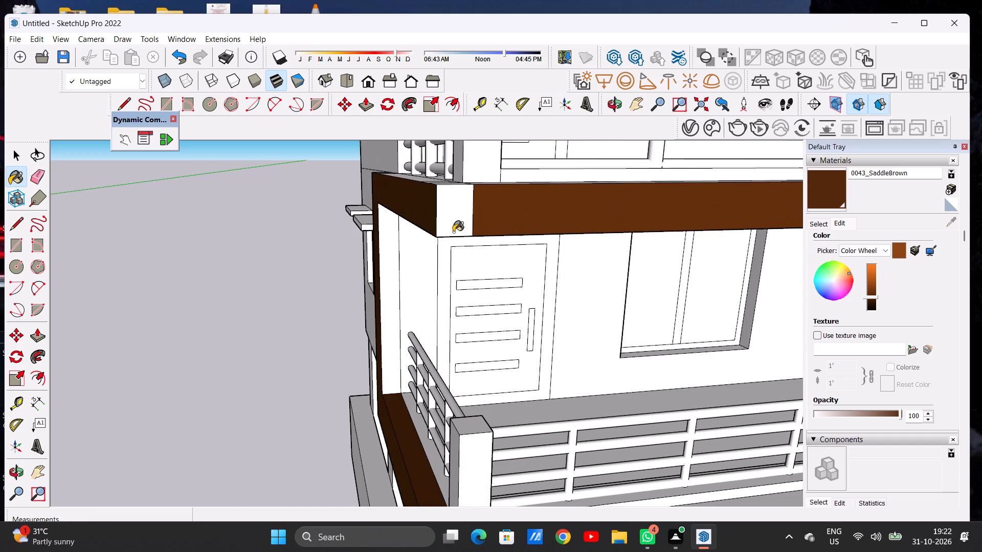
left_click(452, 222)
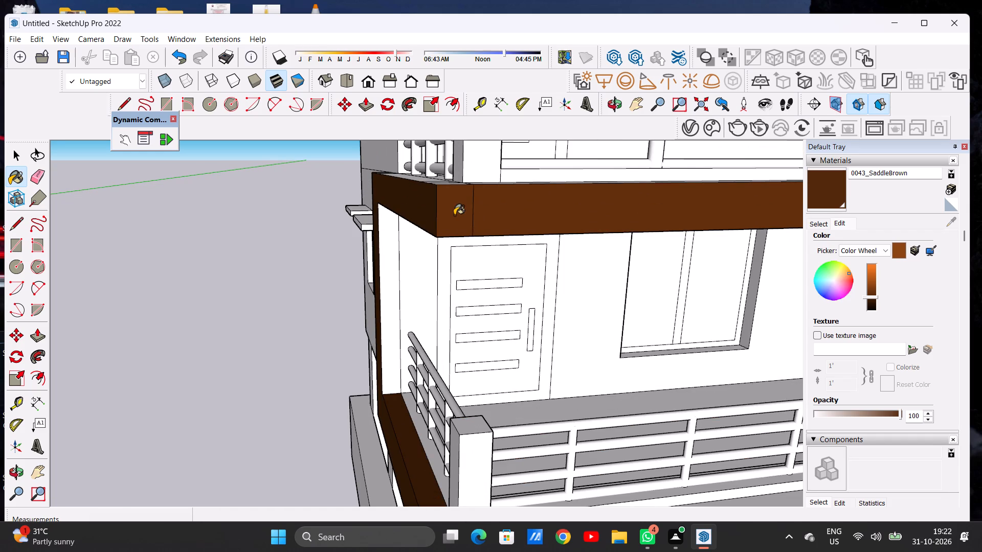
Paint the side and corner top-face segments of the second balcony's slab edge with the darkened SaddleBrown.
scroll(454, 214, "down", 7)
middle_click_drag(444, 207, 458, 296)
scroll(459, 261, "up", 9)
scroll(457, 261, "down", 1)
scroll(457, 261, "up", 3)
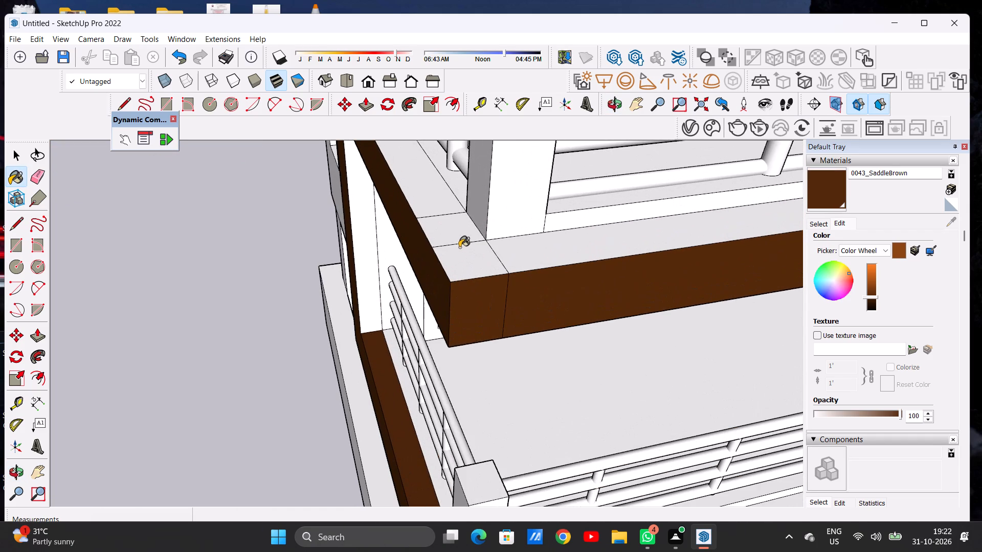
left_click(449, 226)
left_click(435, 197)
left_click(456, 263)
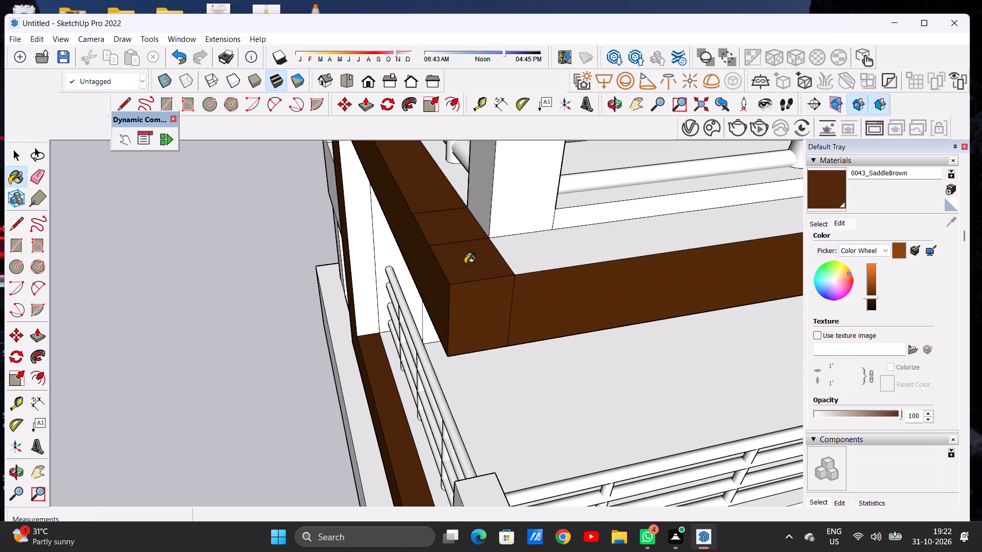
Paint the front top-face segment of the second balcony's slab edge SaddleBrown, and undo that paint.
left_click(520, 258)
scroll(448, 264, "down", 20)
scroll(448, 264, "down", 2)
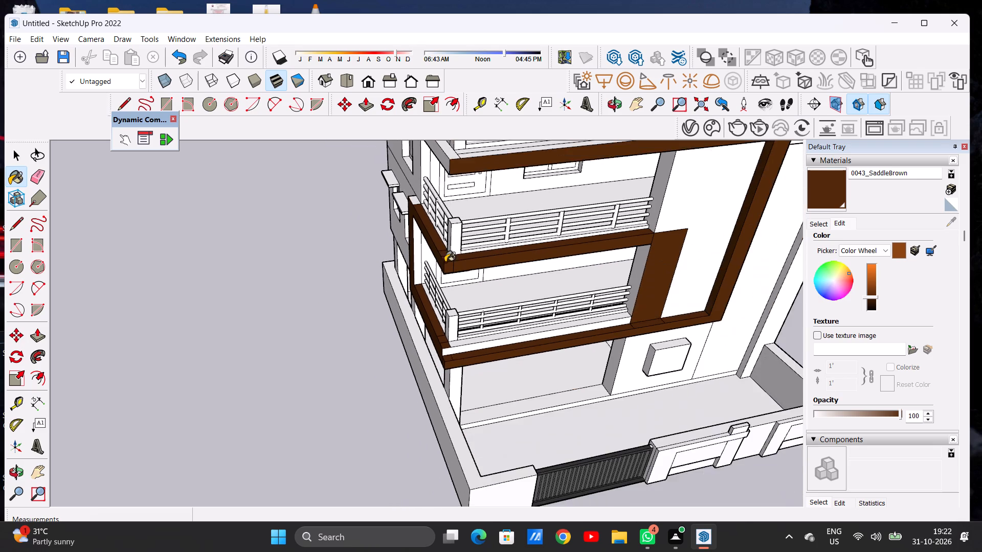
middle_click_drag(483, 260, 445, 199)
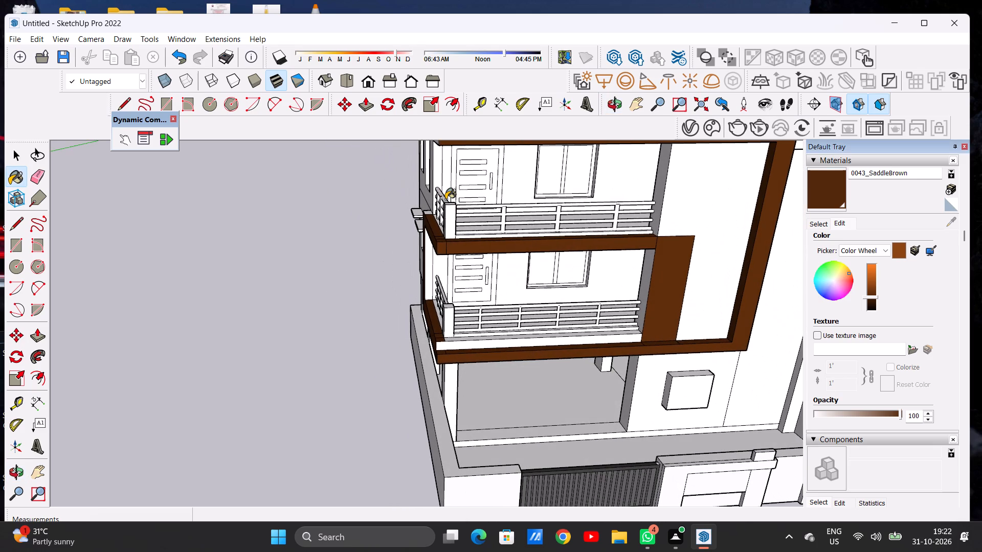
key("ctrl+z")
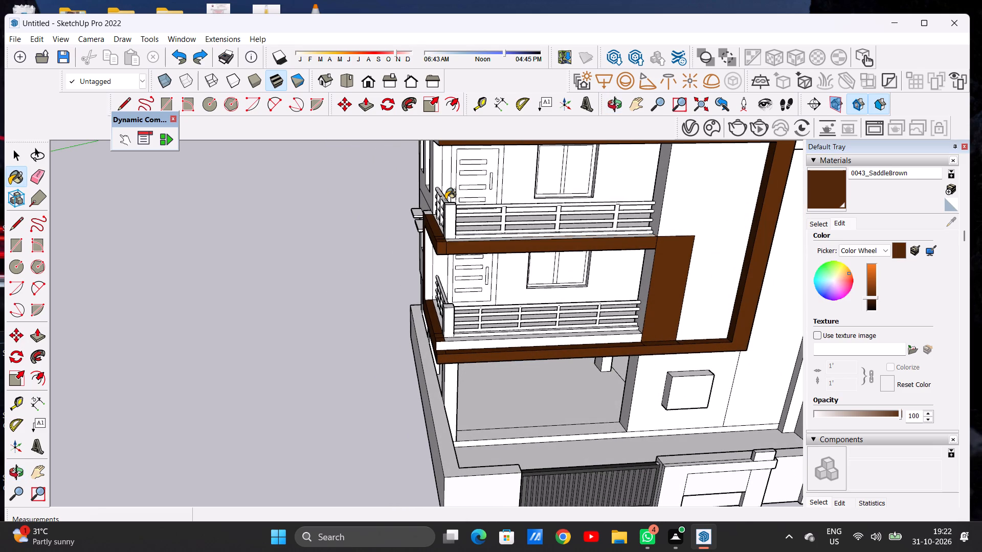
Paint the outer side face of the large frame's vertical leg with the darkened SaddleBrown.
scroll(445, 199, "down", 9)
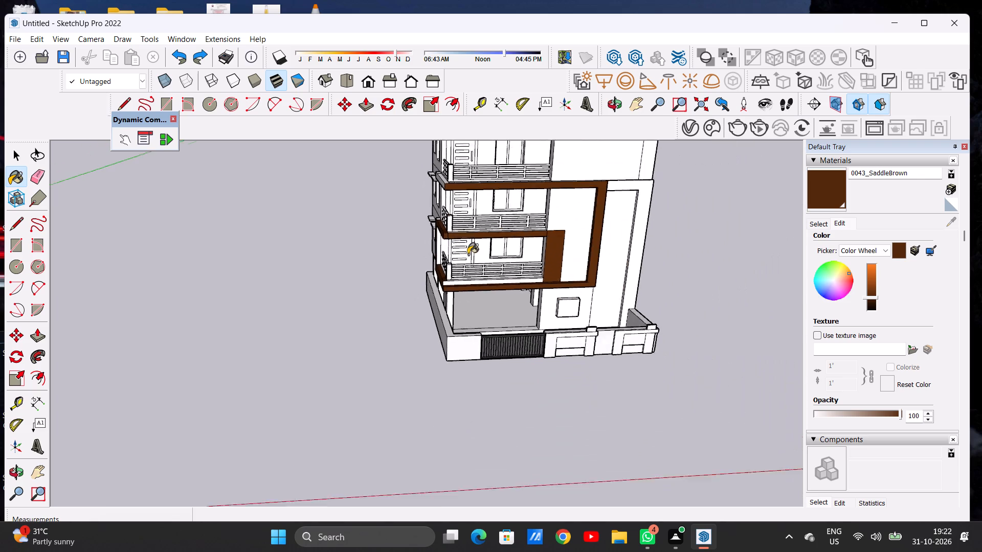
middle_click_drag(553, 253, 526, 204)
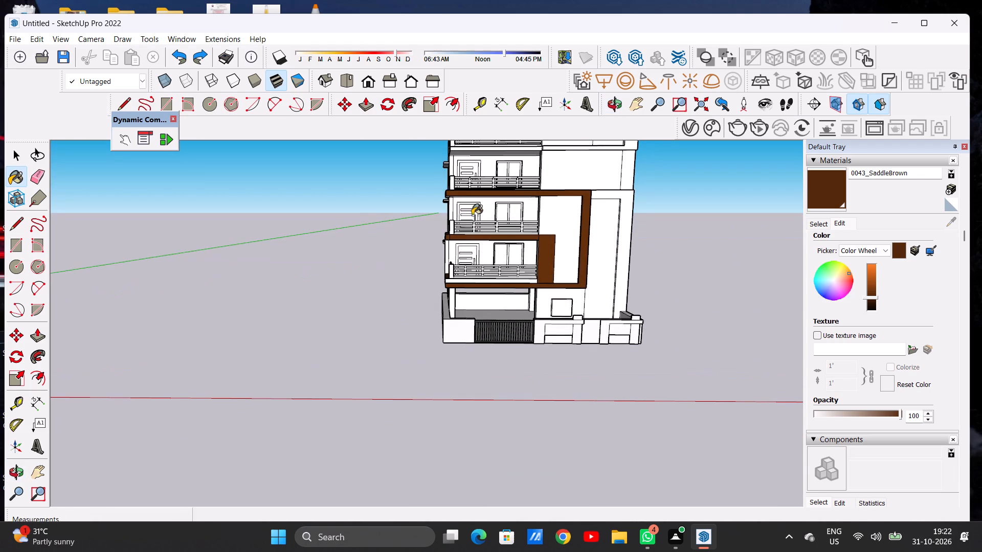
scroll(605, 201, "up", 3)
scroll(605, 201, "down", 1)
scroll(605, 201, "up", 3)
middle_click_drag(583, 230, 370, 239)
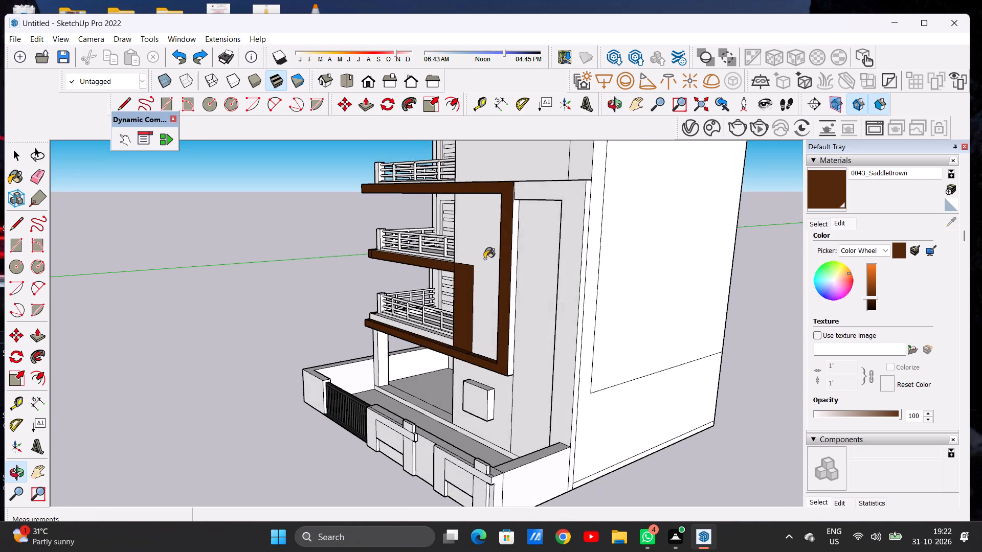
scroll(507, 291, "up", 8)
left_click(519, 282)
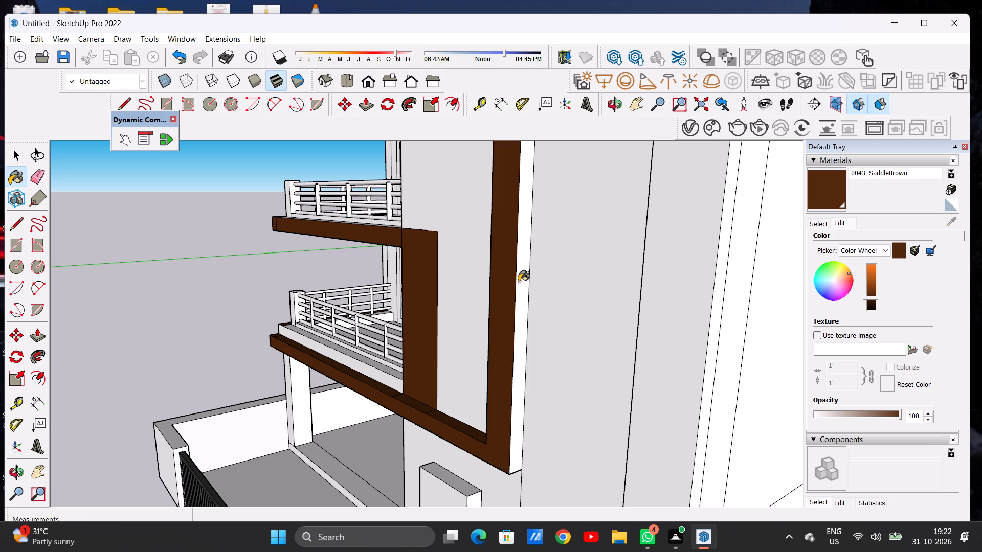
Paint the top face of the large frame's top band where it crosses the wall beside the balconies in SaddleBrown.
scroll(529, 236, "down", 6)
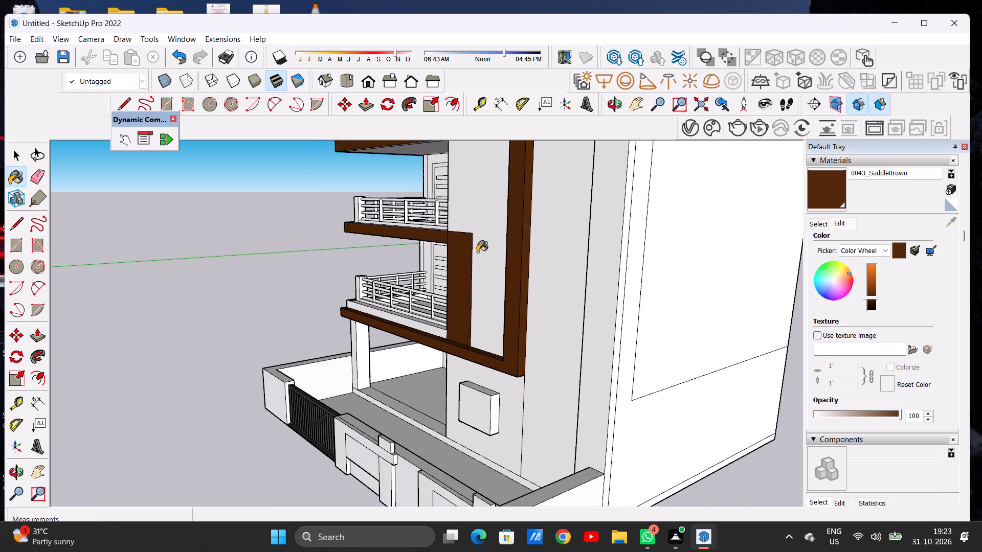
middle_click_drag(479, 254, 725, 305)
scroll(596, 314, "up", 13)
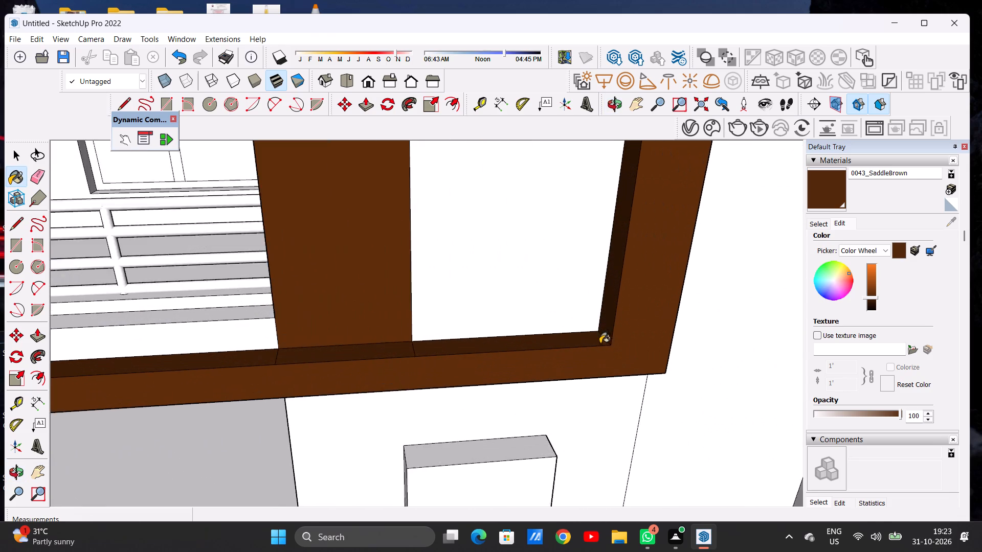
scroll(600, 343, "up", 6)
scroll(572, 347, "down", 11)
scroll(509, 343, "up", 1)
scroll(509, 343, "down", 1)
scroll(468, 347, "up", 1)
scroll(467, 347, "down", 12)
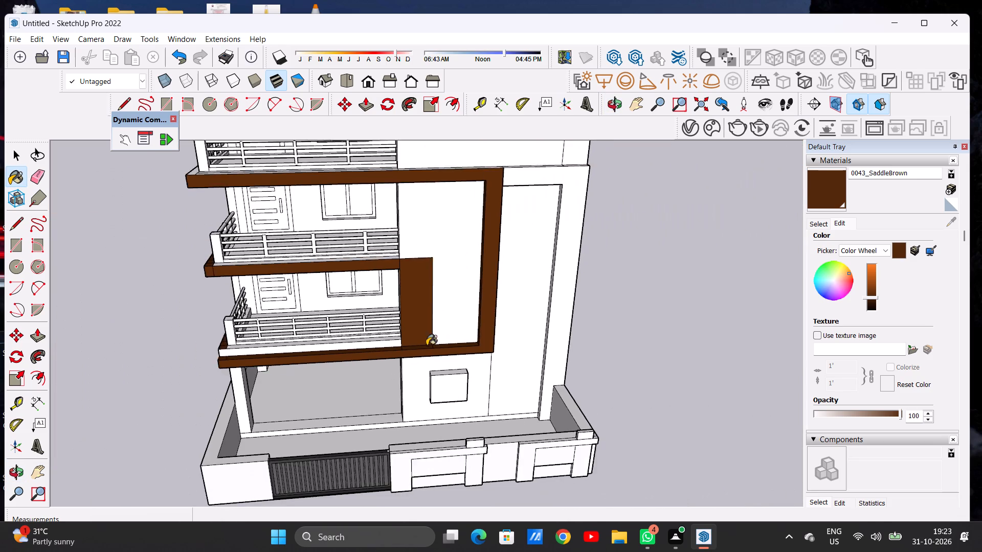
scroll(427, 346, "down", 3)
scroll(469, 194, "down", 1)
scroll(469, 194, "up", 4)
middle_click_drag(468, 201, 447, 291)
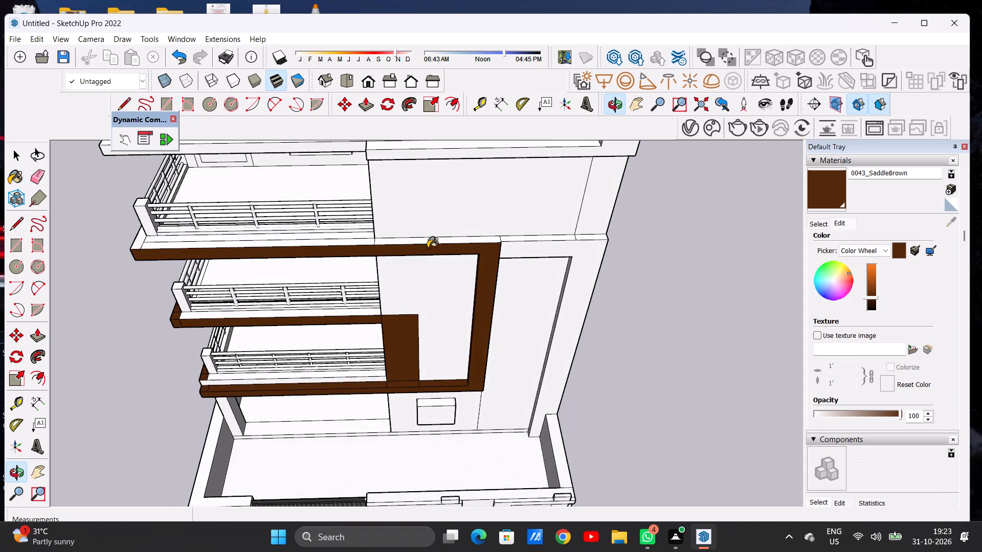
scroll(428, 244, "up", 11)
left_click(416, 239)
Paint the remaining top-face segments of the large frame's top band along the balcony and at its corner in SaddleBrown.
scroll(512, 244, "down", 1)
scroll(517, 244, "up", 1)
scroll(519, 244, "down", 12)
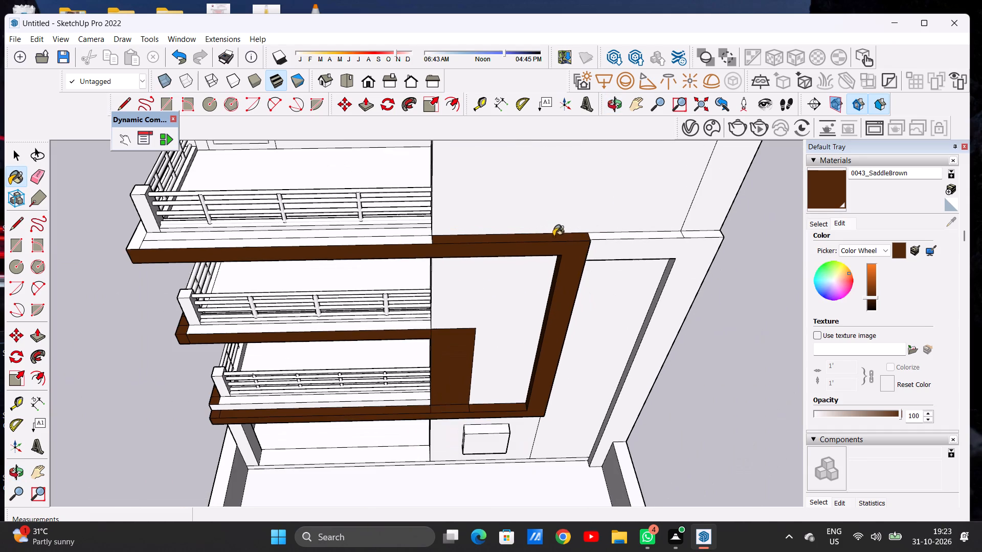
scroll(372, 238, "up", 3)
scroll(372, 238, "down", 1)
scroll(372, 238, "up", 5)
scroll(394, 244, "down", 1)
scroll(394, 245, "up", 1)
left_click(394, 245)
scroll(478, 252, "down", 9)
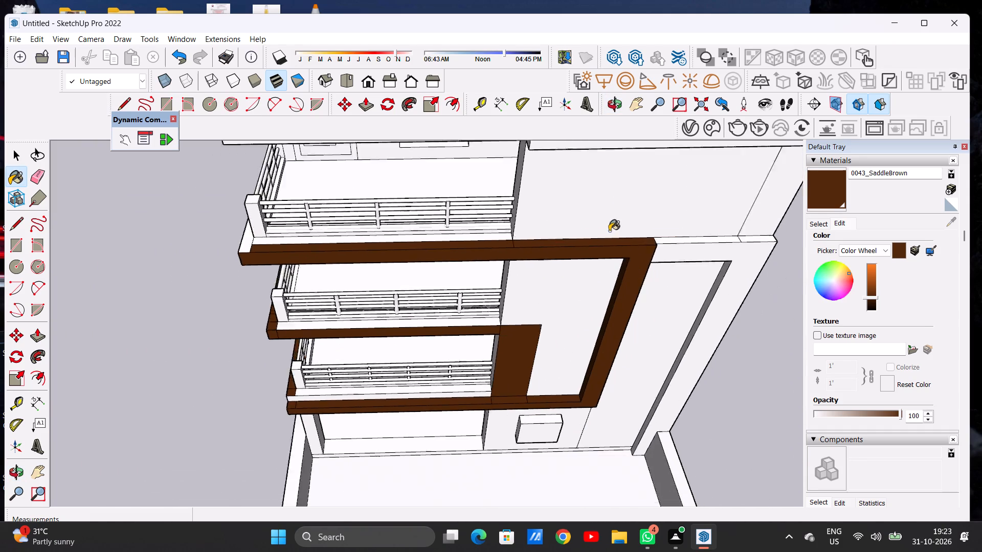
scroll(609, 231, "down", 2)
scroll(327, 239, "up", 7)
left_click(405, 239)
Paint the side face of the large frame's top band, around the balcony corner, with the darkened SaddleBrown.
scroll(360, 269, "down", 4)
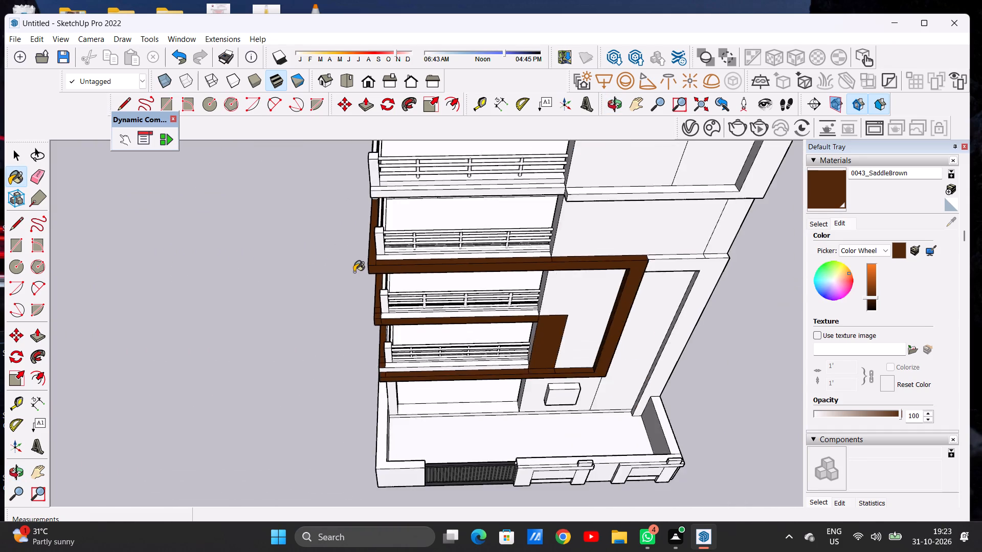
scroll(354, 272, "down", 13)
middle_click_drag(385, 296, 497, 196)
scroll(346, 275, "up", 6)
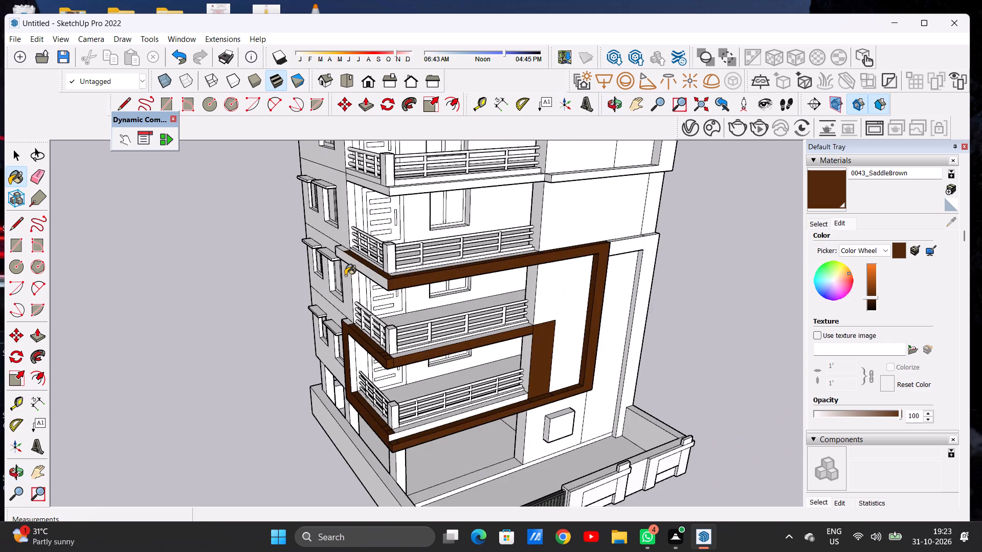
scroll(415, 282, "up", 1)
scroll(423, 280, "down", 4)
scroll(384, 283, "up", 1)
scroll(384, 282, "down", 1)
scroll(385, 282, "up", 11)
left_click(400, 276)
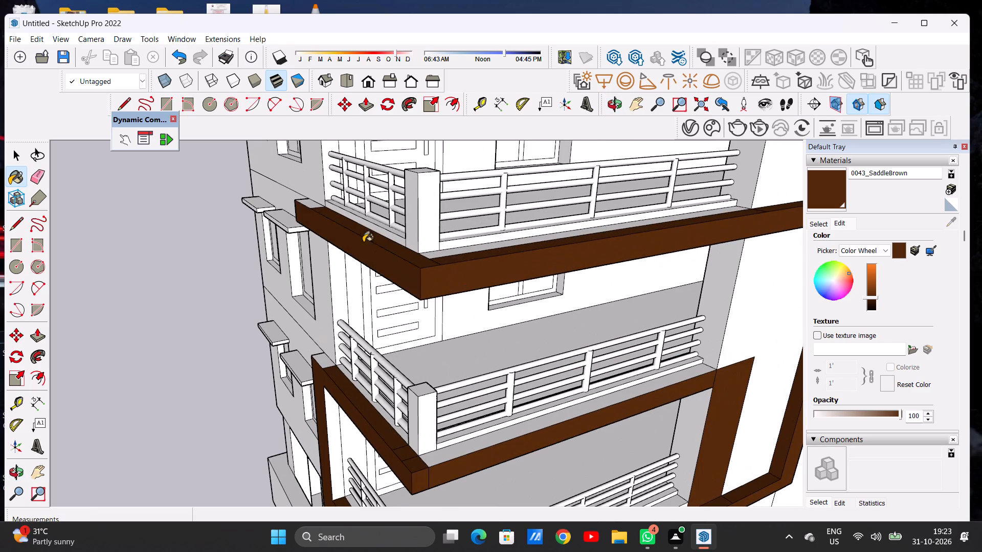
Paint the last unpainted top-face segment at the wall end of the large frame's top band in SaddleBrown.
middle_click_drag(315, 204, 320, 244)
scroll(310, 216, "up", 3)
scroll(310, 213, "down", 1)
scroll(310, 212, "up", 1)
left_click(304, 209)
scroll(351, 245, "down", 3)
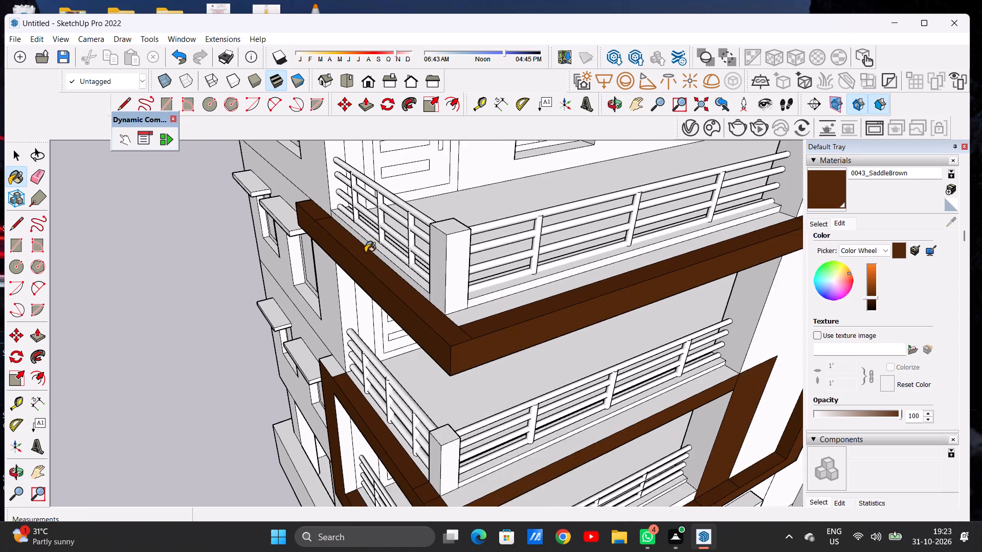
Paint the end face of the large frame's top band, facing the side-wall windows, in SaddleBrown.
scroll(365, 252, "down", 8)
middle_click_drag(369, 283, 628, 205)
middle_click_drag(373, 253, 534, 259)
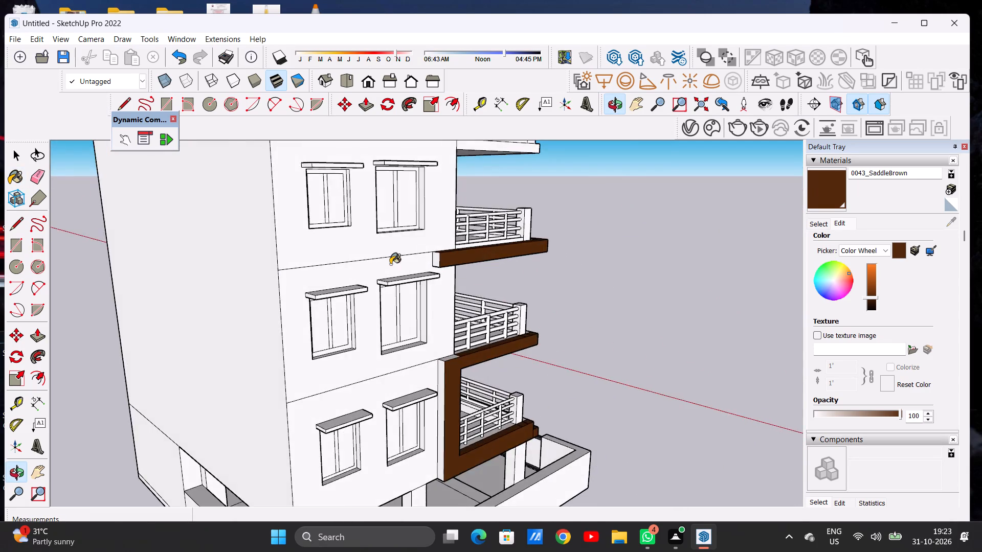
scroll(390, 262, "up", 11)
left_click(480, 257)
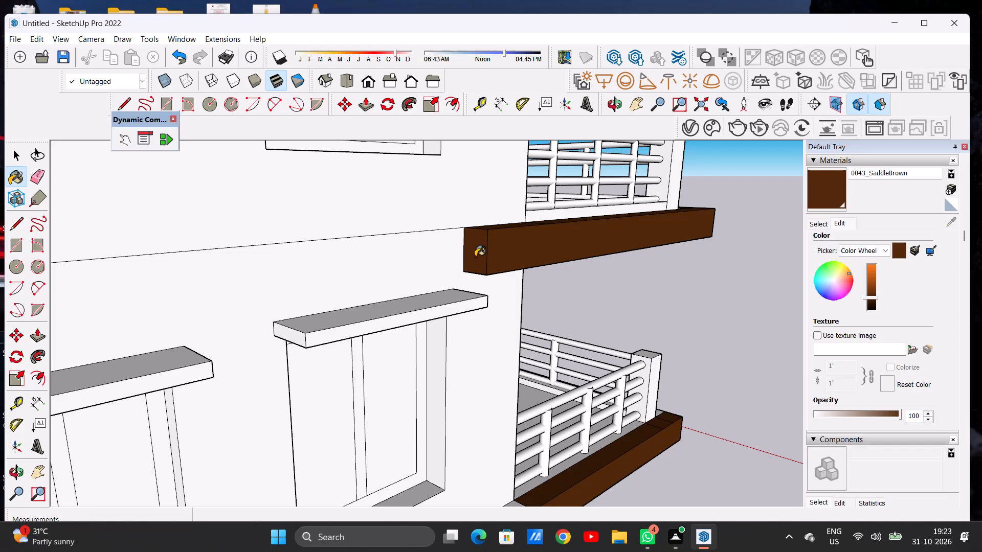
scroll(470, 250, "down", 20)
scroll(470, 250, "down", 1)
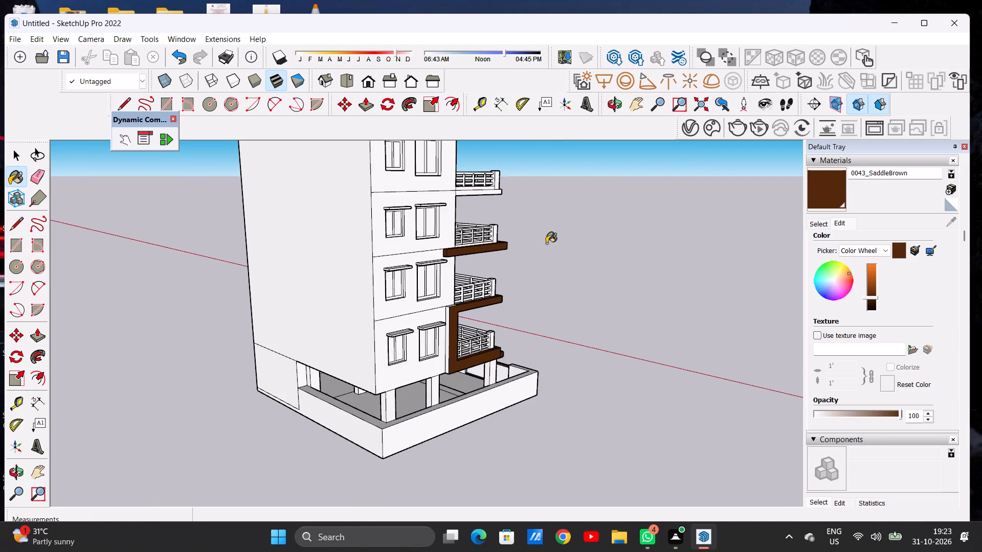
Paint the front face of the upper frame around the top-floor balconies in SaddleBrown.
middle_click_drag(543, 242, 224, 251)
middle_click_drag(454, 254, 309, 229)
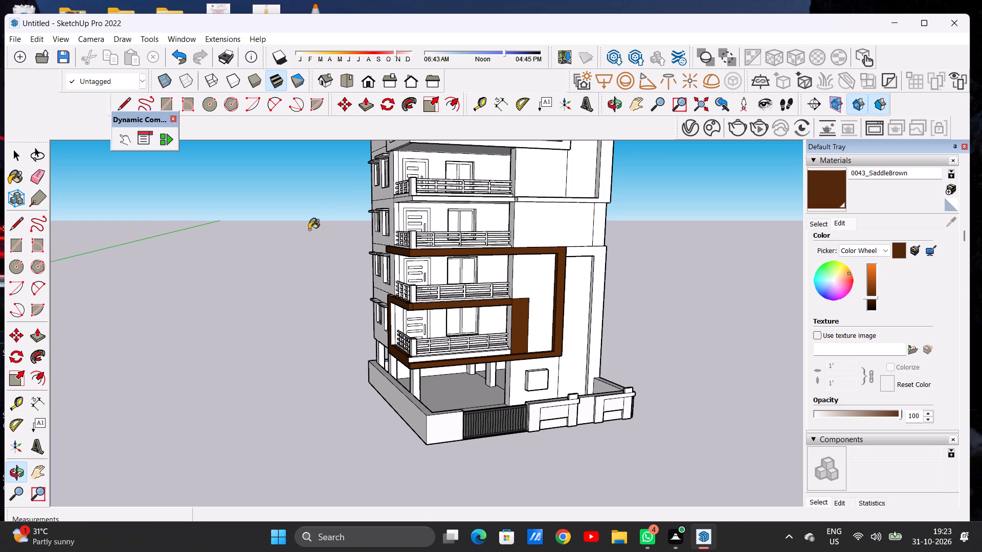
scroll(350, 270, "down", 9)
middle_click_drag(408, 273, 395, 263)
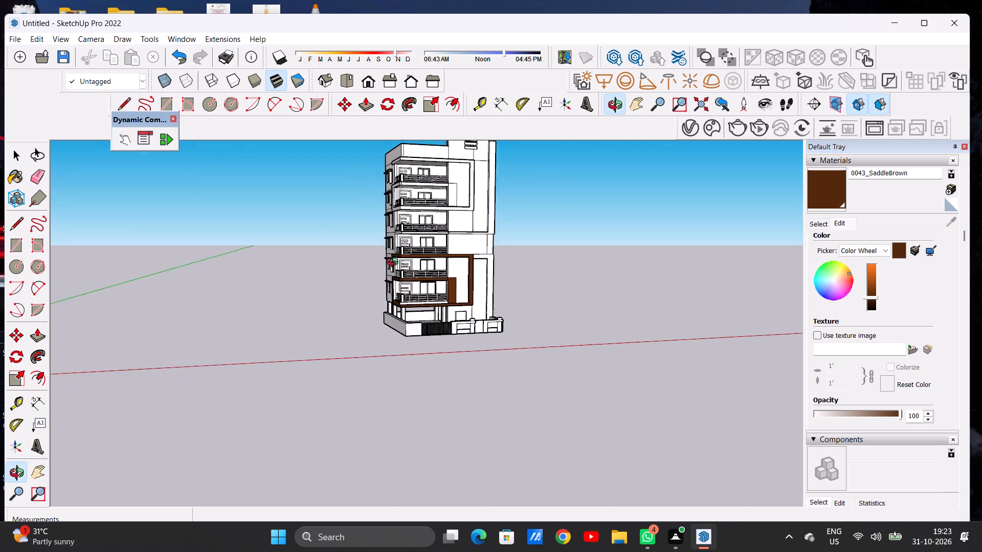
middle_click_drag(395, 263, 315, 283)
scroll(426, 297, "down", 4)
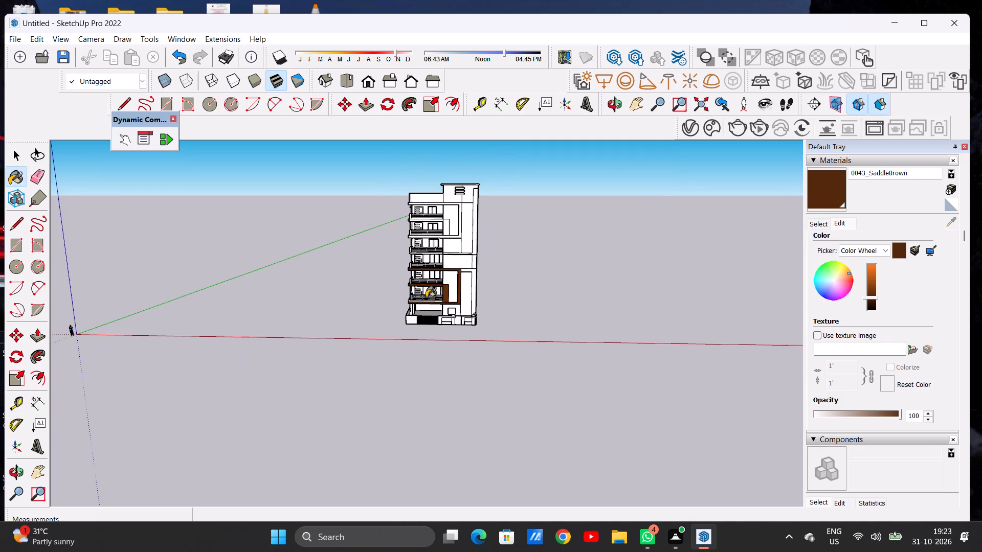
scroll(429, 218, "up", 7)
scroll(410, 192, "down", 1)
scroll(410, 192, "up", 4)
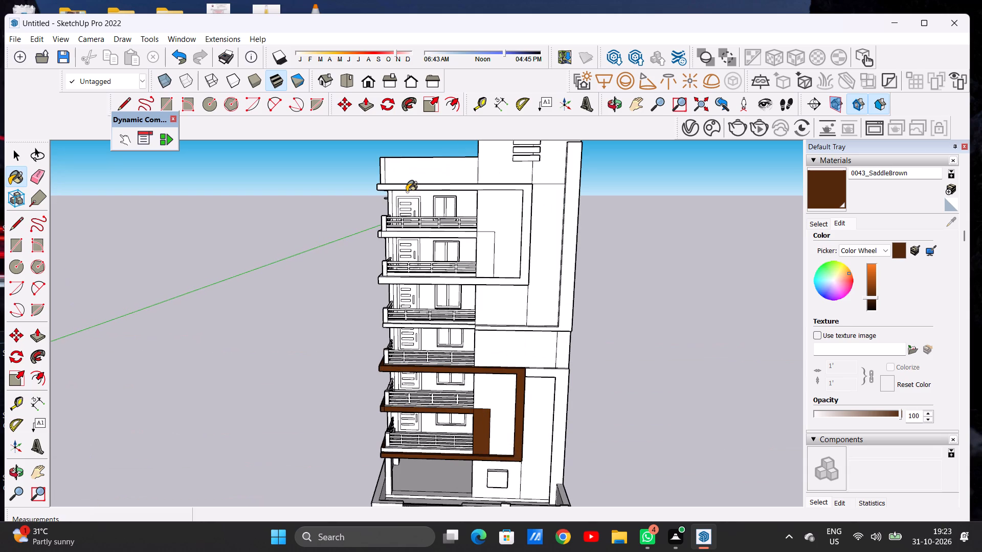
scroll(396, 282, "up", 1)
scroll(396, 284, "down", 1)
scroll(396, 284, "up", 14)
left_click(384, 274)
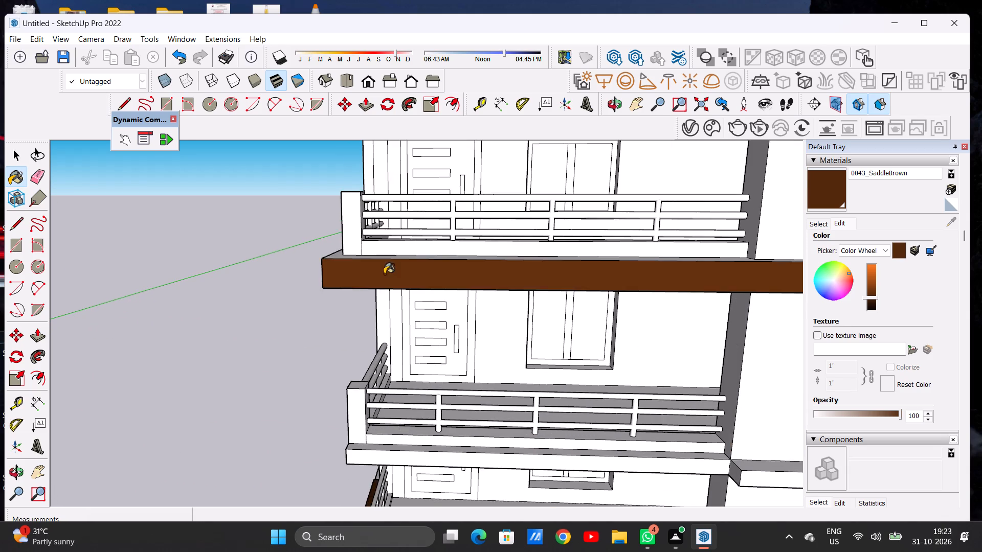
scroll(417, 292, "down", 16)
Slightly raise the brightness of the SaddleBrown material and check the tone on the whole facade.
middle_click_drag(511, 296, 510, 284)
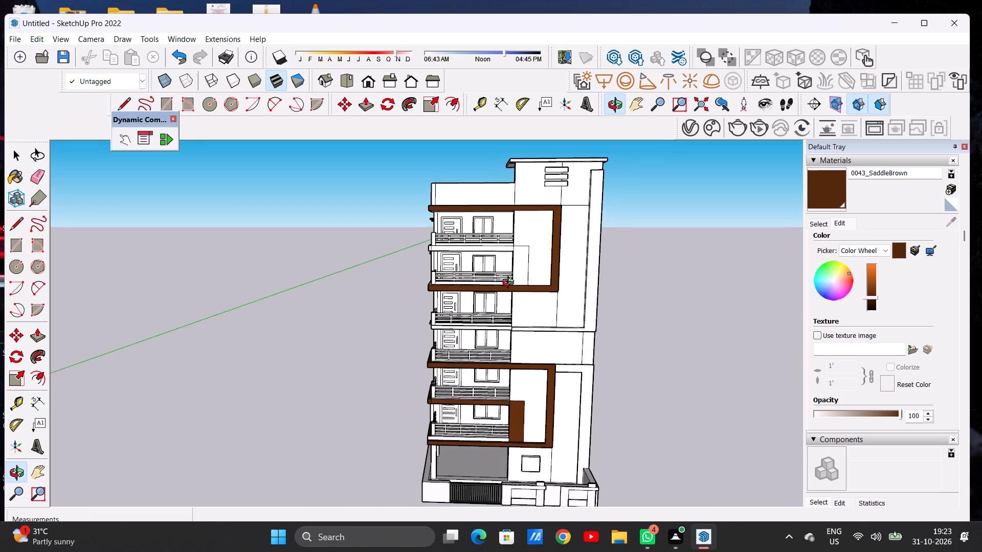
middle_click_drag(510, 284, 508, 289)
scroll(468, 300, "down", 3)
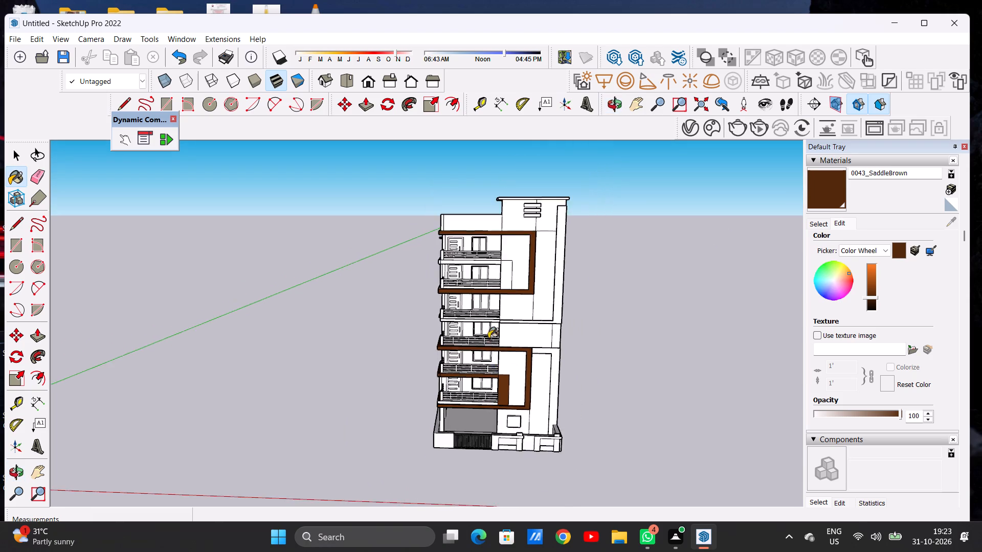
scroll(520, 408, "up", 20)
scroll(520, 408, "up", 2)
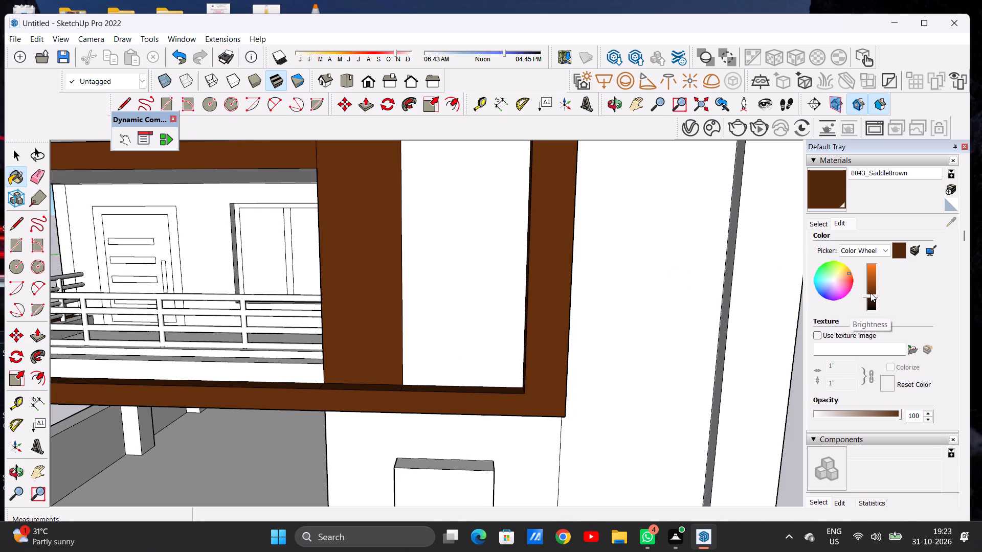
left_click(871, 293)
scroll(586, 345, "down", 4)
scroll(585, 347, "up", 1)
scroll(584, 347, "down", 14)
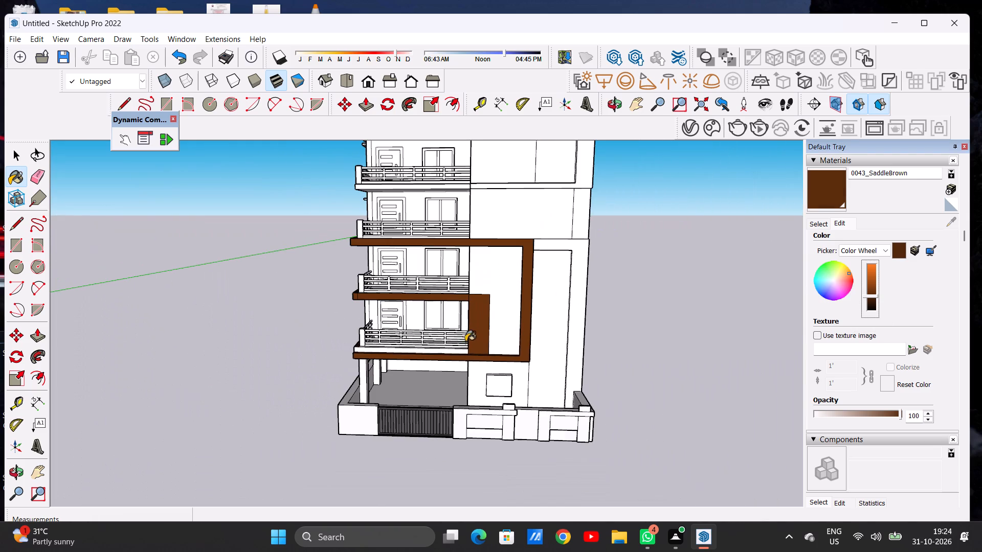
scroll(487, 348, "down", 3)
scroll(468, 312, "down", 3)
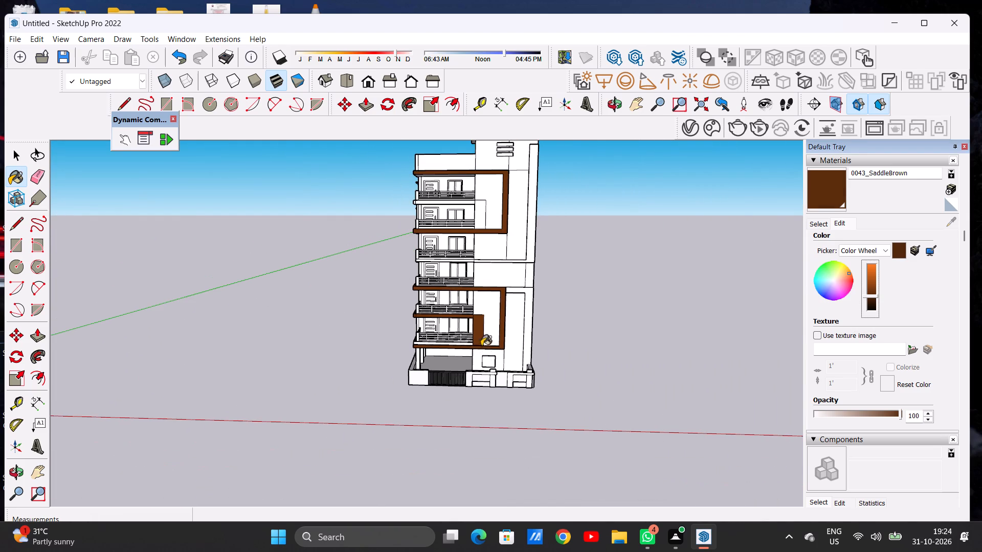
Paint the upper frame's inner faces on its front vertical leg and along the top of its bottom band in SaddleBrown.
scroll(496, 178, "up", 1)
scroll(497, 178, "down", 1)
scroll(497, 178, "up", 9)
middle_click_drag(502, 202, 669, 254)
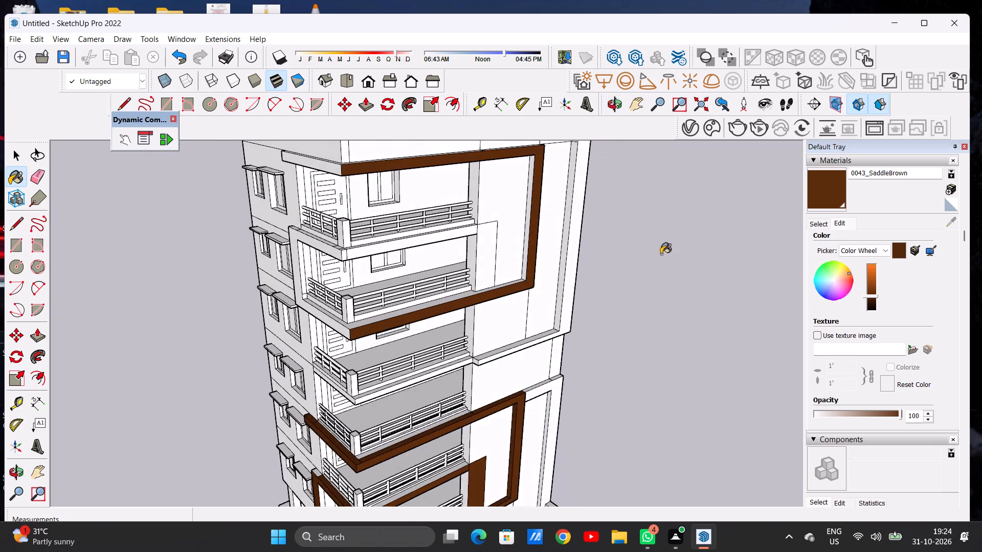
scroll(484, 285, "up", 8)
scroll(556, 288, "down", 2)
scroll(556, 288, "up", 3)
scroll(556, 288, "down", 1)
scroll(557, 261, "up", 6)
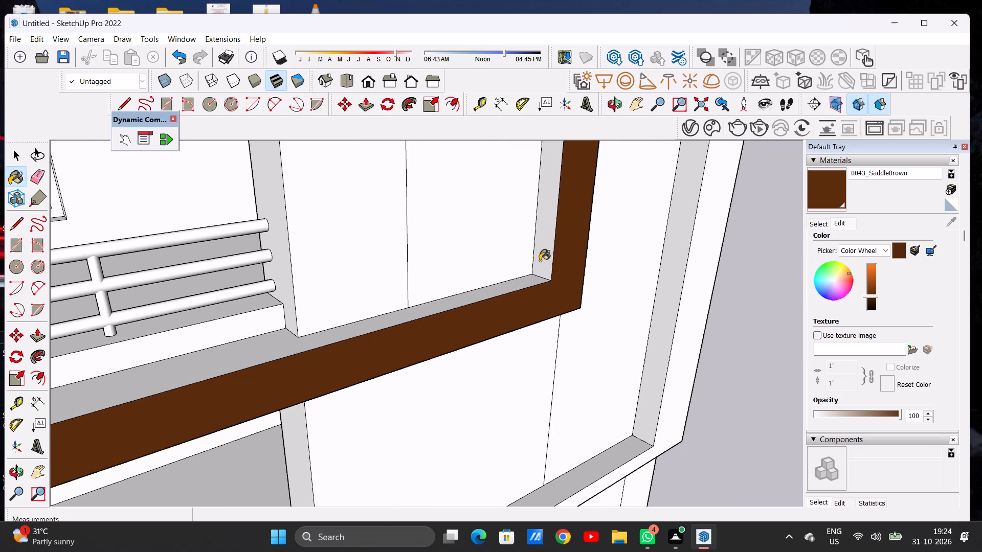
left_click(540, 261)
left_click(523, 282)
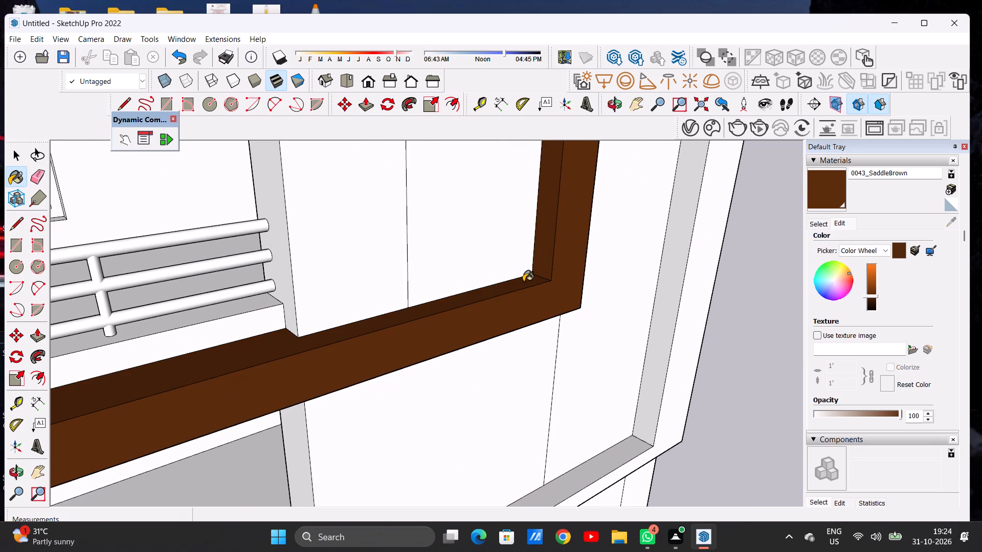
Paint the side face of the upper frame, covering its bottom band, rear vertical leg and middle band, in SaddleBrown.
scroll(488, 293, "down", 6)
scroll(474, 279, "up", 1)
scroll(474, 279, "down", 8)
scroll(454, 286, "up", 1)
scroll(454, 286, "down", 1)
scroll(497, 252, "down", 4)
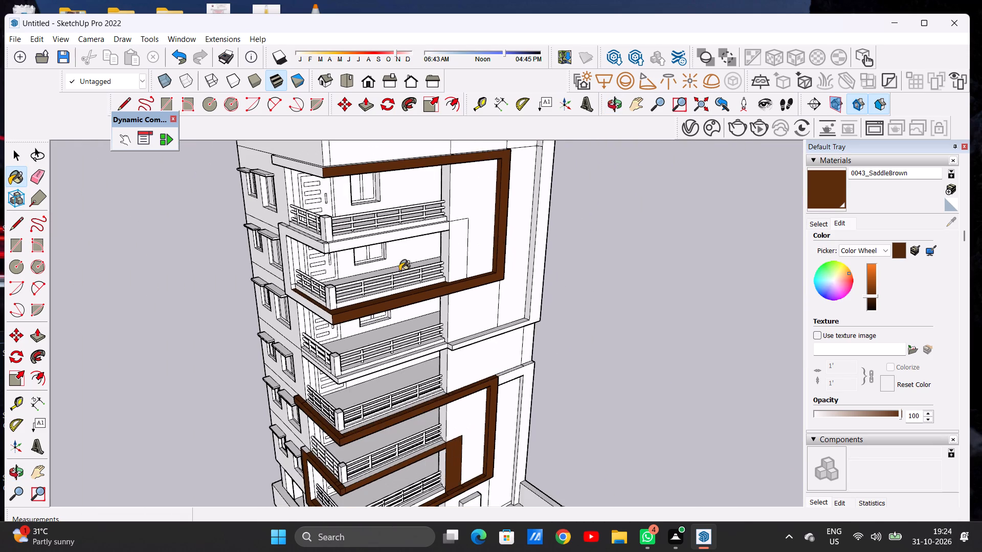
scroll(309, 324, "up", 15)
left_click(385, 264)
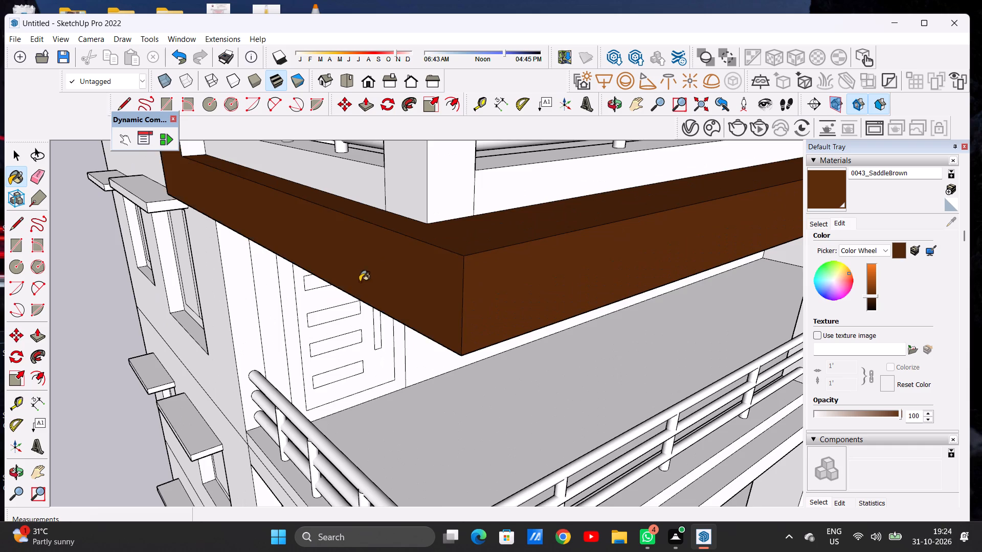
Paint the inner faces of the upper frame's rear vertical leg beside the balcony railing in SaddleBrown.
scroll(334, 298, "down", 14)
scroll(298, 251, "up", 8)
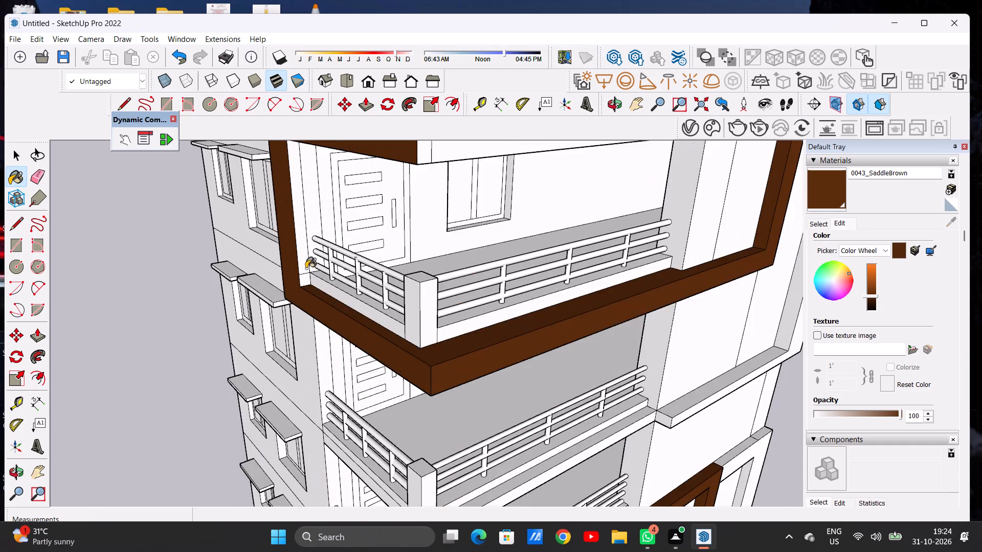
scroll(306, 269, "down", 1)
scroll(306, 269, "up", 7)
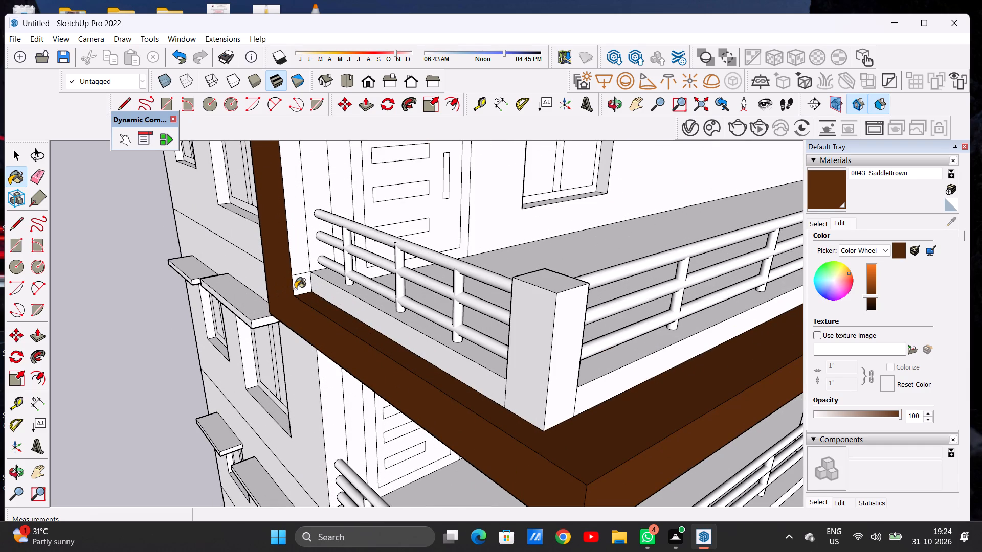
left_click(296, 289)
left_click(297, 261)
scroll(288, 289, "down", 13)
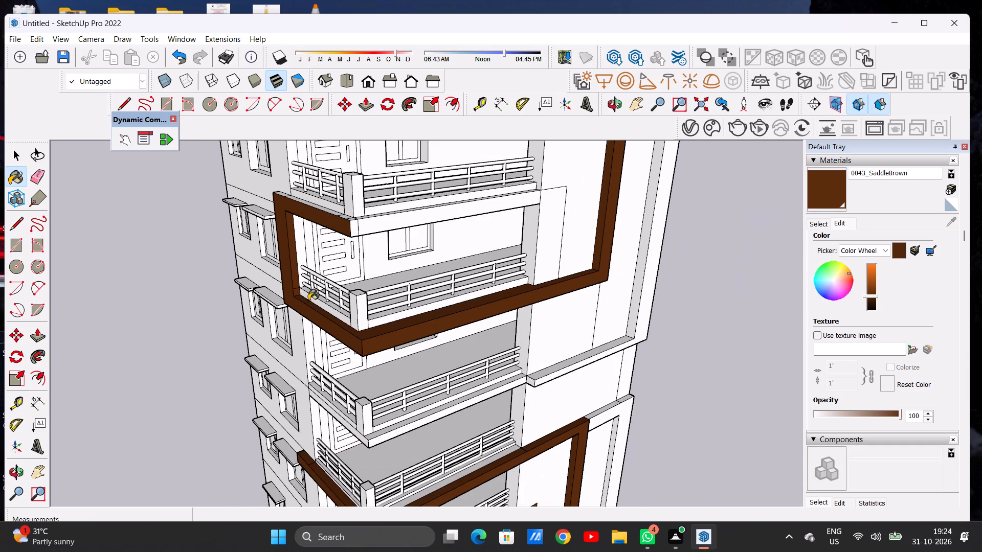
Paint the top-face segments of the upper frame's middle band along the balcony's short side in SaddleBrown.
middle_click_drag(322, 226, 339, 264)
scroll(333, 248, "up", 6)
scroll(333, 248, "down", 1)
scroll(265, 228, "up", 8)
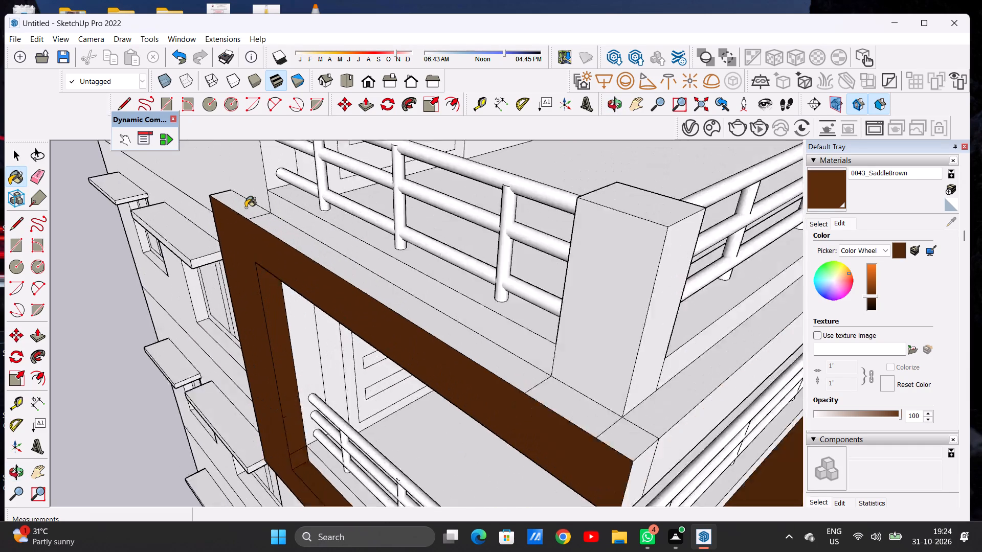
scroll(245, 208, "up", 2)
left_click(245, 208)
left_click(279, 234)
scroll(278, 236, "down", 11)
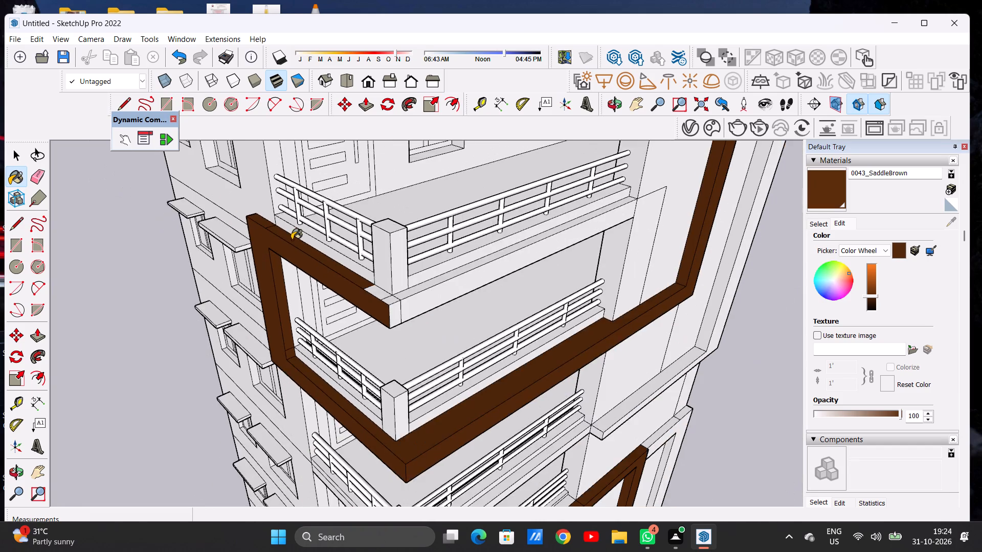
Paint the middle band's remaining top-face pieces at the balcony corner and its narrow front end face in SaddleBrown.
scroll(292, 240, "down", 1)
scroll(370, 289, "up", 8)
scroll(370, 289, "down", 2)
scroll(370, 289, "up", 3)
left_click(363, 285)
left_click(347, 270)
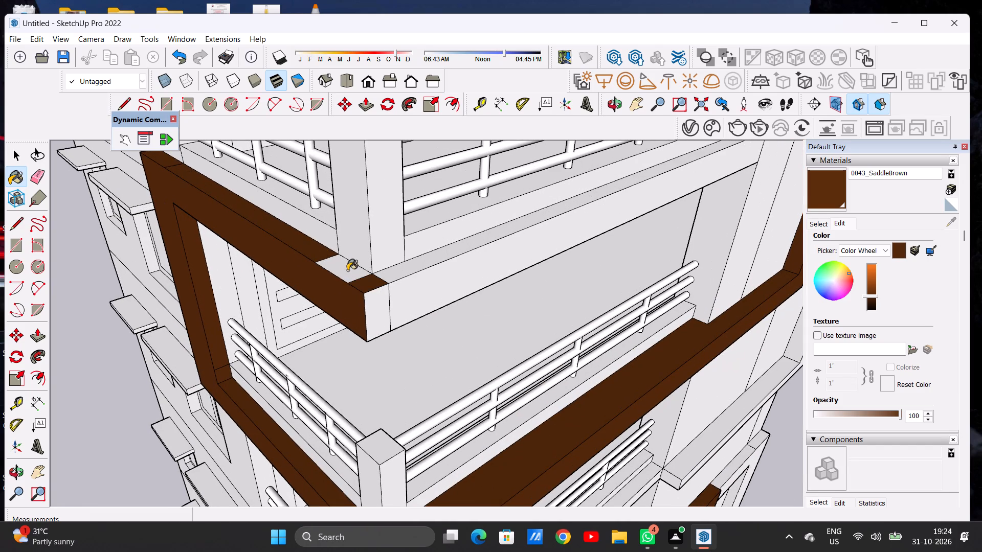
left_click(369, 304)
Paint the front edge of the balcony slab between the upper frame's top and bottom bands in SaddleBrown.
scroll(344, 293, "down", 12)
middle_click_drag(448, 305, 421, 286)
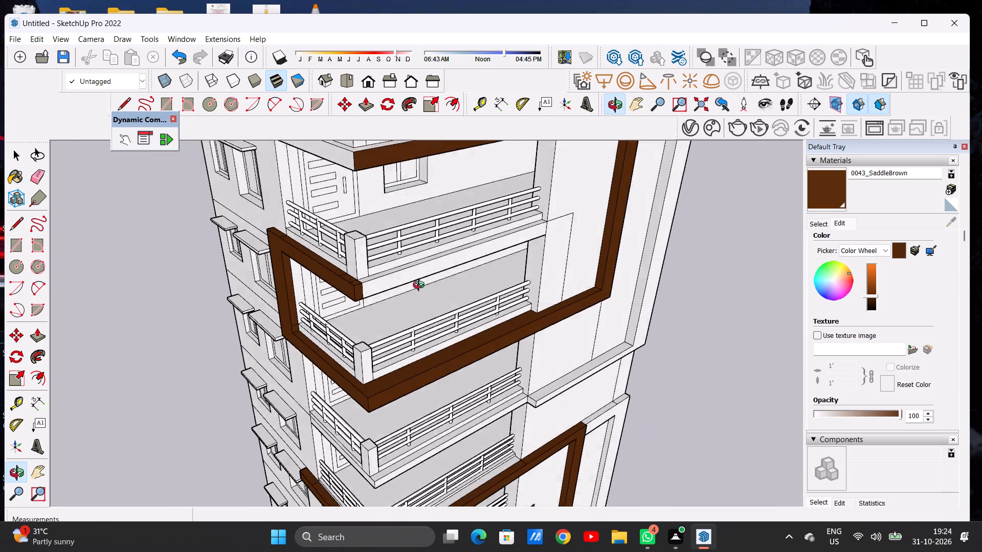
middle_click_drag(421, 286, 302, 225)
scroll(494, 283, "down", 15)
middle_click_drag(508, 306, 502, 291)
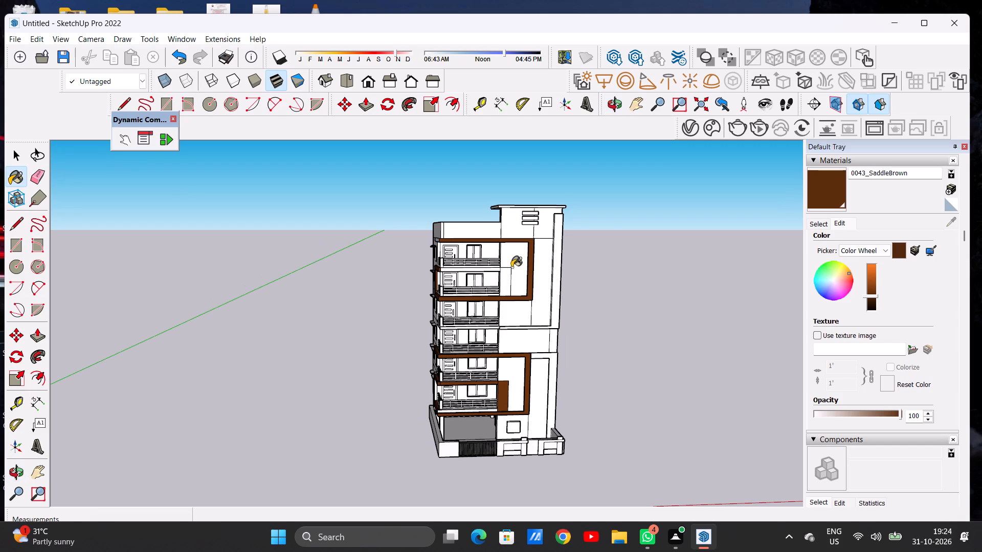
scroll(491, 266, "up", 14)
middle_click_drag(479, 265, 470, 274)
scroll(454, 287, "down", 2)
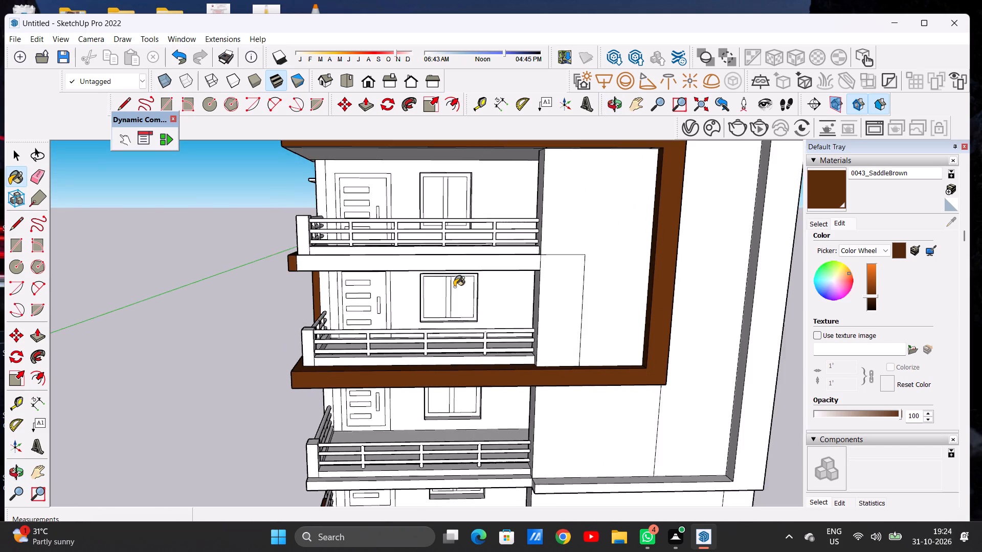
scroll(454, 287, "down", 7)
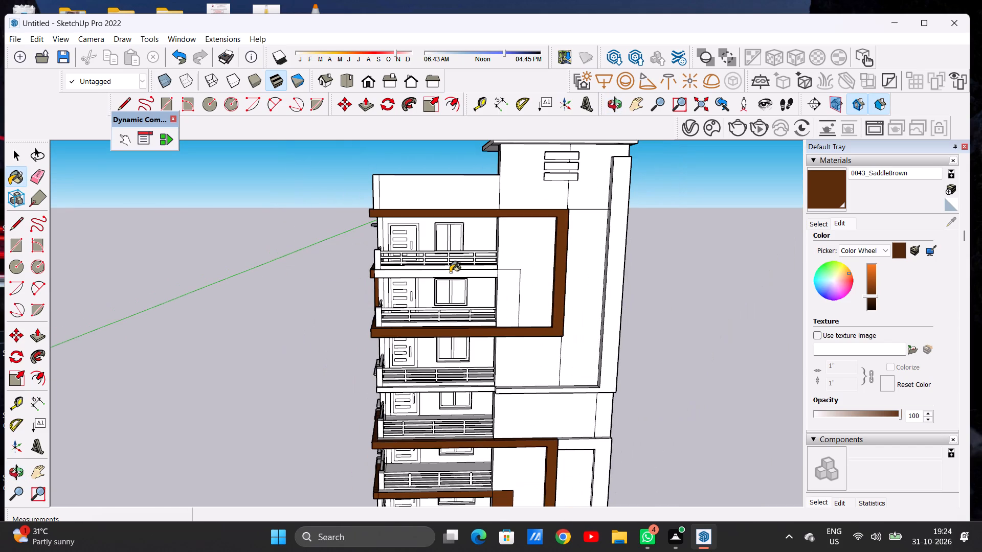
scroll(430, 271, "up", 1)
scroll(417, 272, "down", 1)
scroll(410, 272, "up", 2)
scroll(387, 277, "down", 1)
scroll(378, 279, "up", 9)
left_click(389, 272)
Paint the top-face strip along the front of the upper frame's middle balcony slab in SaddleBrown.
middle_click_drag(383, 268, 416, 362)
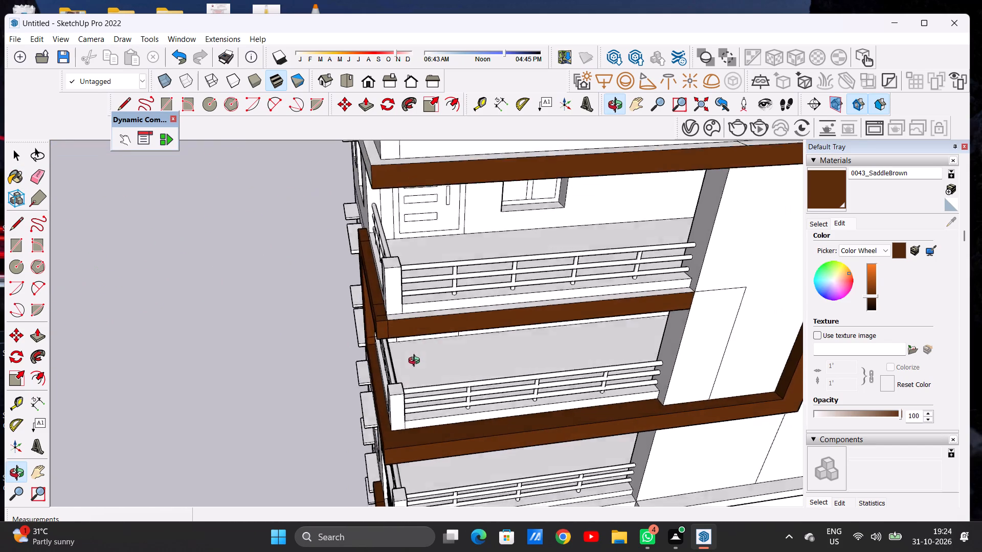
middle_click_drag(416, 362, 415, 371)
scroll(394, 337, "up", 10)
left_click(400, 322)
View the upper frame from below and paint the face by its balcony corner in SaddleBrown.
scroll(369, 314, "down", 12)
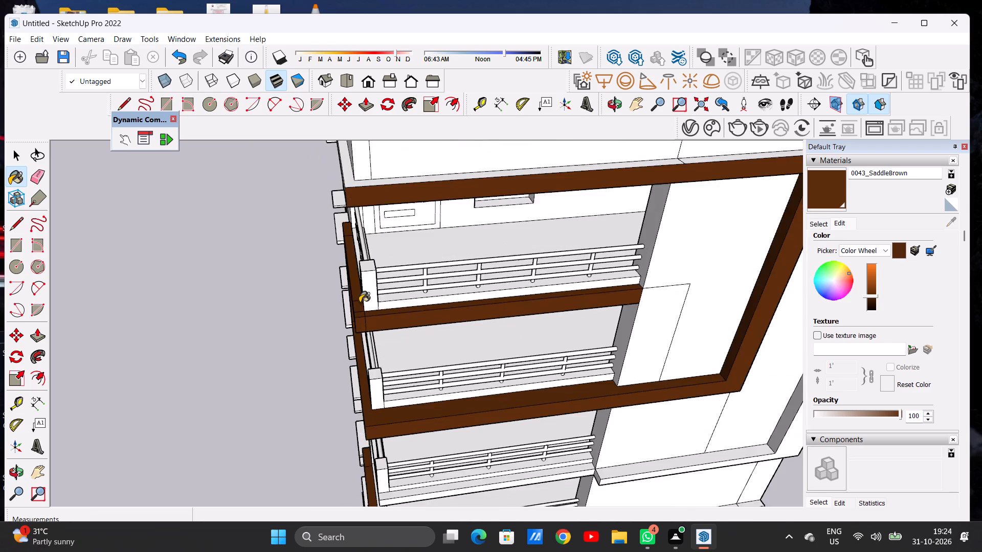
scroll(360, 303, "down", 9)
middle_click_drag(516, 323, 492, 231)
middle_click_drag(364, 269, 402, 141)
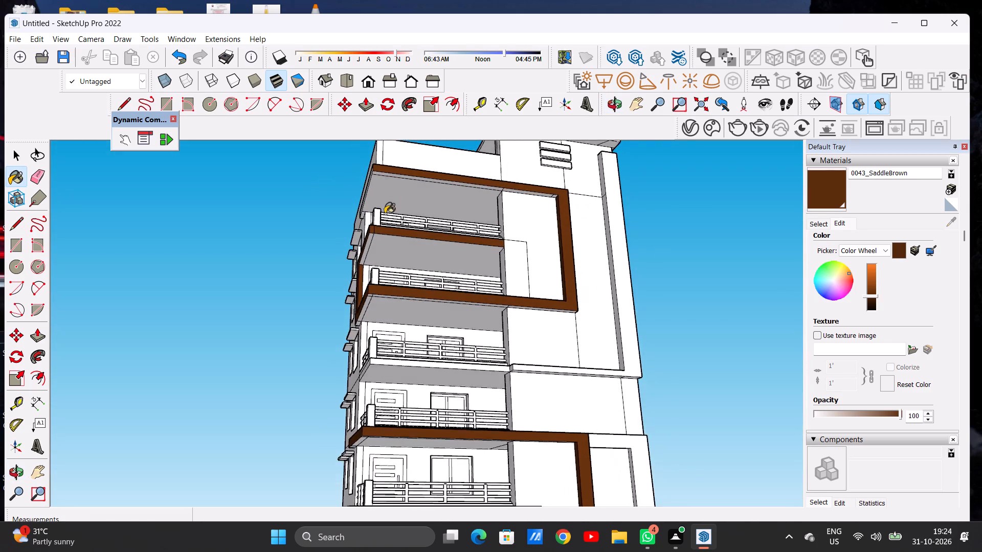
scroll(384, 215, "up", 11)
left_click(357, 256)
Paint the rear-facing side of the upper frame's vertical band beside the windows, including its bottom and top end pieces, in SaddleBrown.
scroll(386, 252, "down", 9)
middle_click_drag(414, 241, 345, 372)
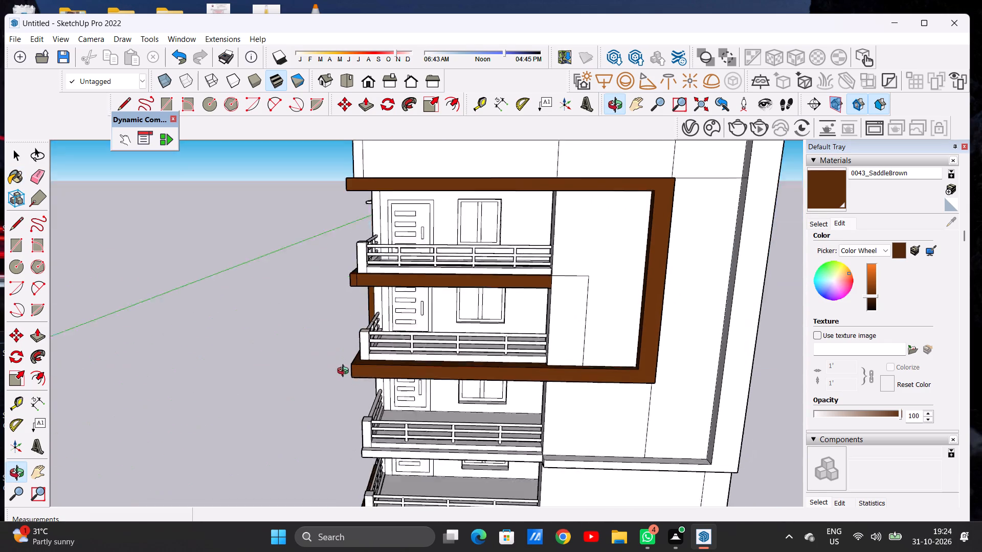
middle_click_drag(345, 372, 347, 400)
scroll(442, 326, "down", 8)
middle_click_drag(393, 320, 569, 311)
scroll(374, 321, "up", 8)
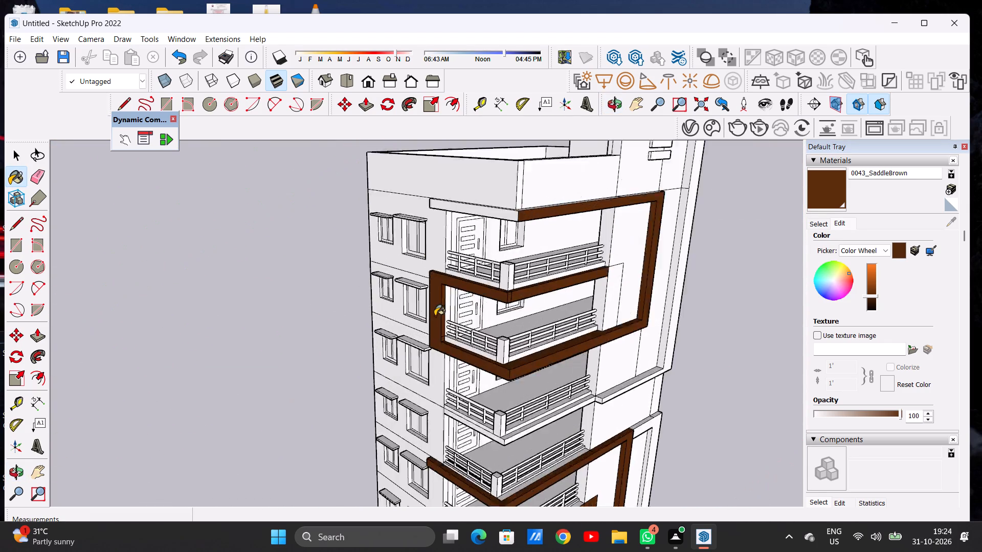
scroll(435, 316, "up", 5)
middle_click_drag(422, 317, 616, 302)
middle_click_drag(420, 339, 638, 336)
scroll(500, 344, "up", 2)
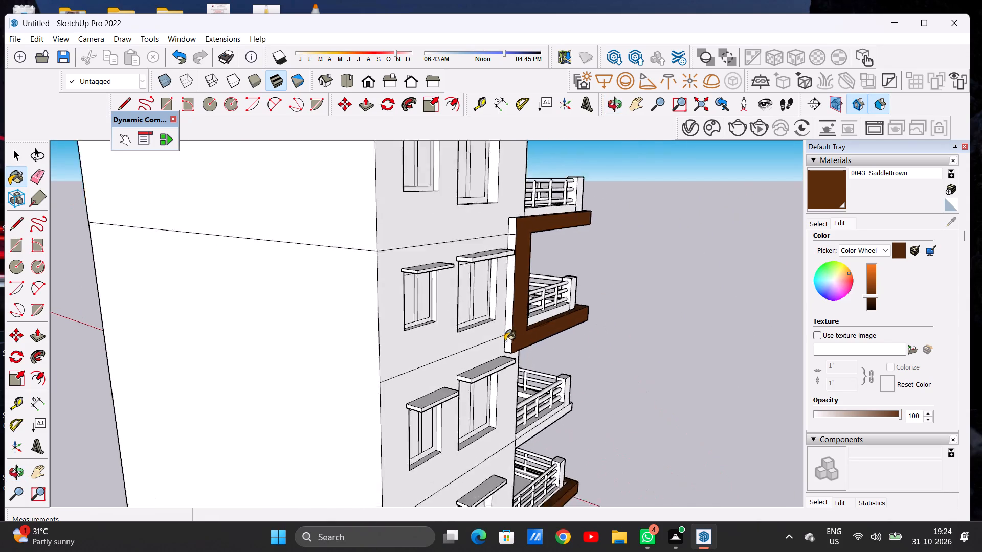
scroll(505, 341, "up", 11)
left_click(507, 341)
left_click(510, 313)
scroll(445, 366, "down", 10)
scroll(445, 364, "up", 2)
scroll(446, 364, "down", 3)
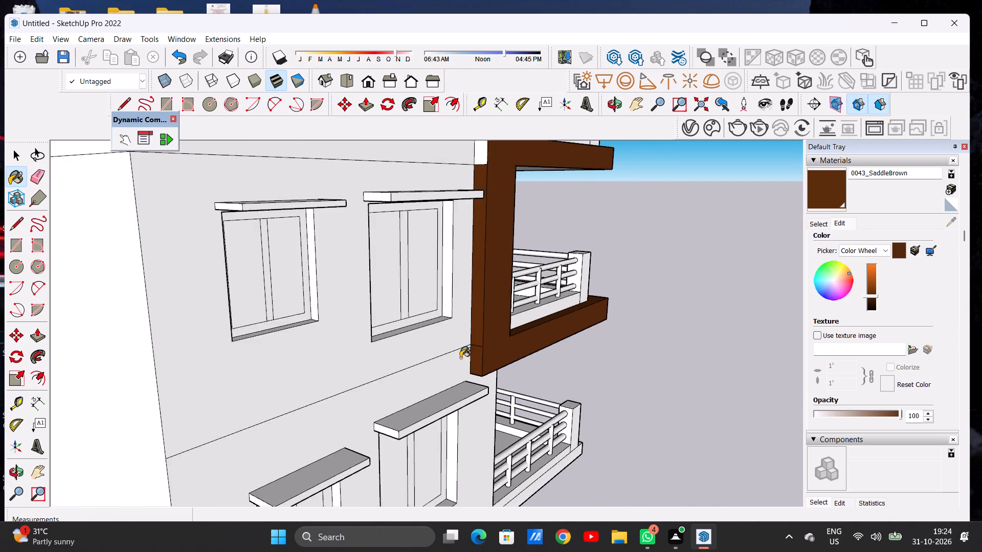
scroll(460, 358, "down", 2)
scroll(478, 222, "up", 4)
scroll(478, 211, "down", 1)
scroll(478, 211, "up", 13)
left_click(469, 244)
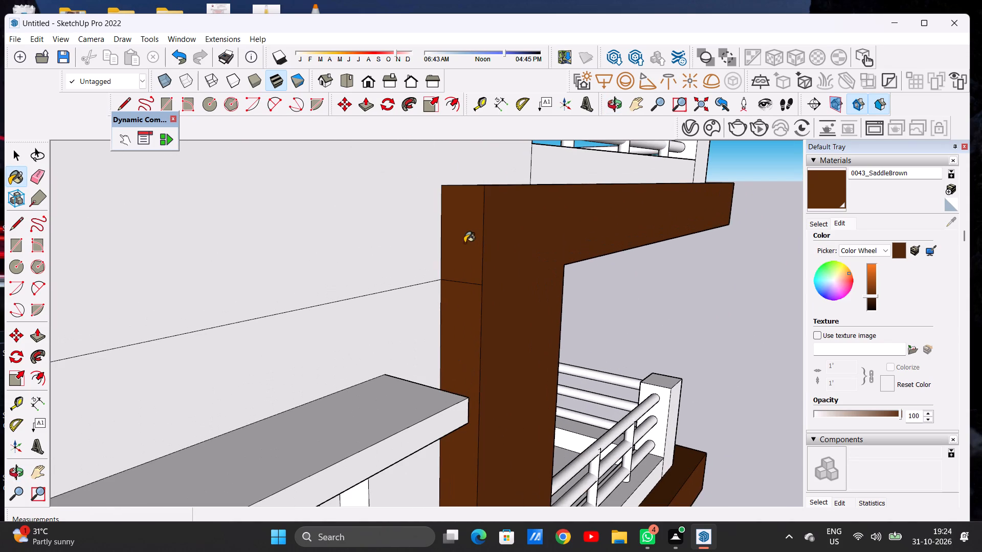
Paint the underside of the upper frame's bottom band along the side balcony edge, including its corner piece, in SaddleBrown.
scroll(466, 245, "down", 16)
middle_click_drag(565, 222, 300, 246)
scroll(421, 237, "down", 5)
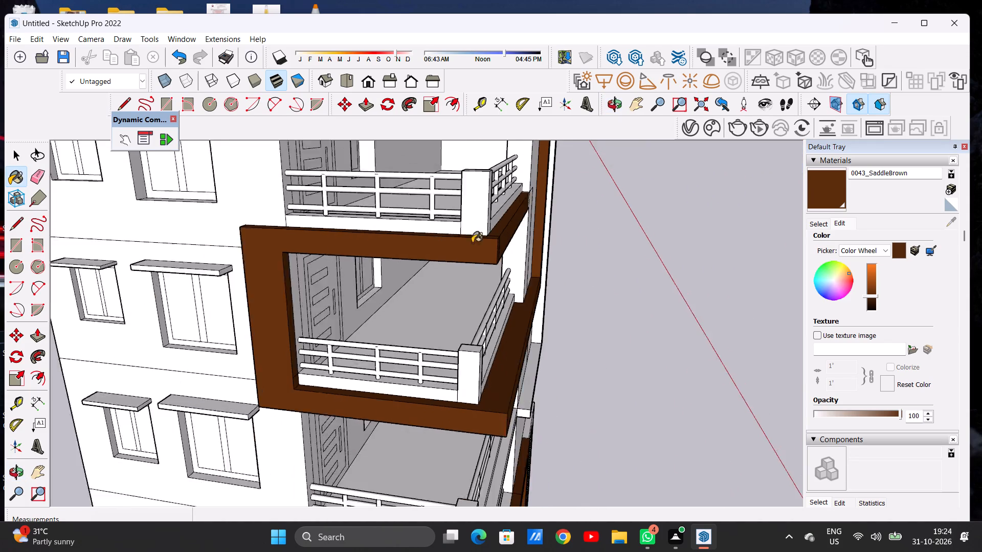
scroll(472, 243, "down", 3)
middle_click_drag(520, 263, 432, 237)
scroll(510, 238, "down", 7)
scroll(465, 329, "up", 4)
scroll(455, 332, "down", 1)
scroll(455, 332, "up", 9)
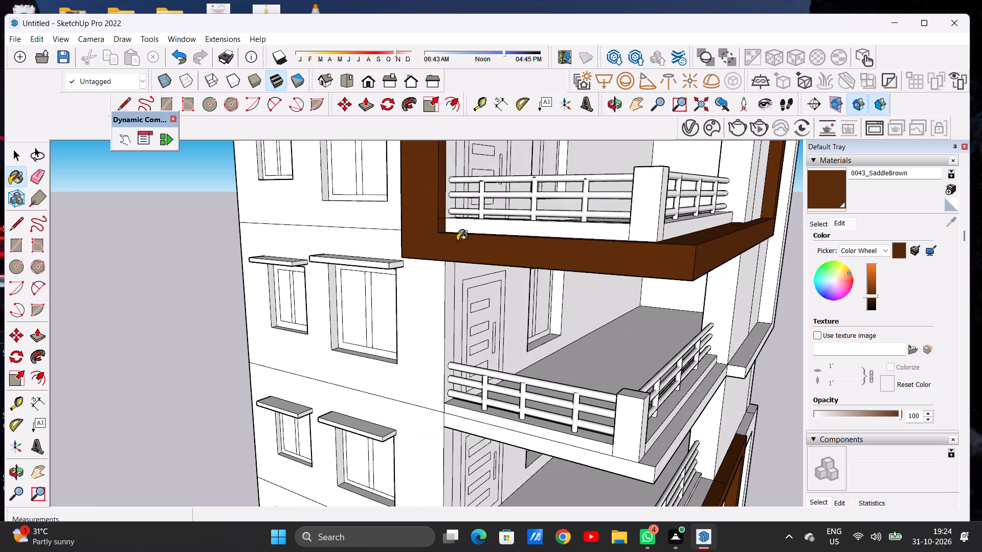
middle_click_drag(432, 271, 526, 137)
scroll(370, 265, "up", 12)
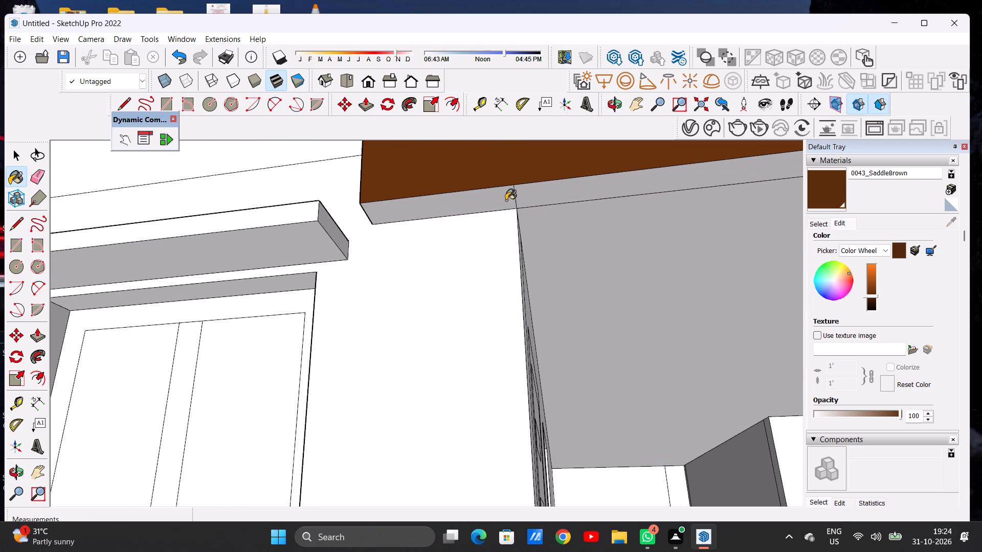
left_click(506, 200)
left_click(535, 196)
scroll(388, 258, "down", 14)
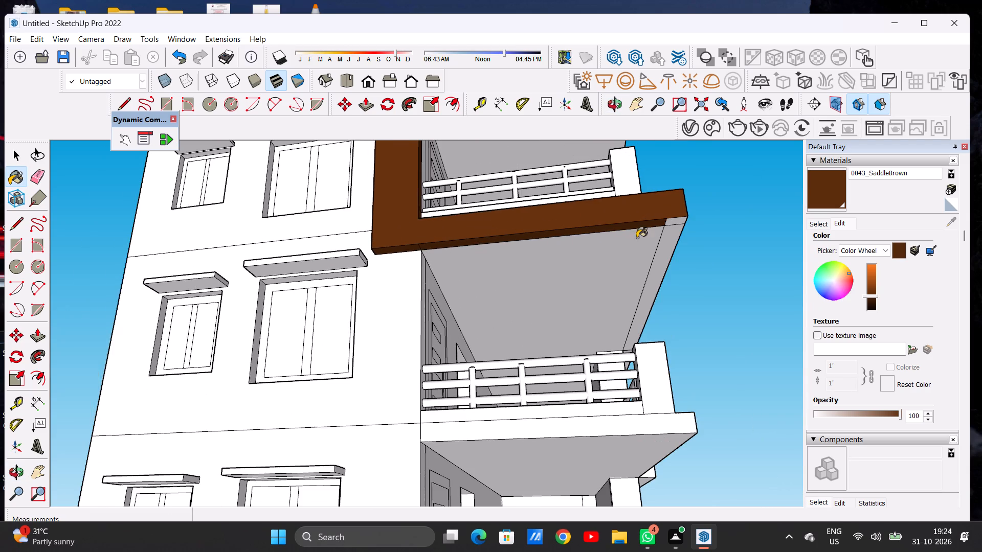
scroll(637, 238, "up", 6)
left_click(580, 211)
scroll(530, 262, "down", 13)
scroll(493, 291, "up", 1)
scroll(497, 293, "down", 4)
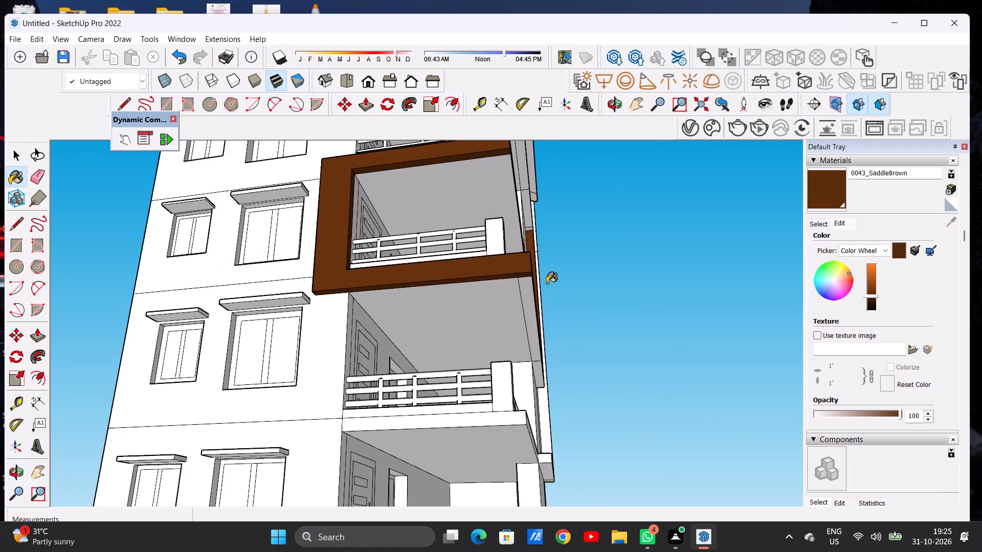
Paint the underside of the upper frame's bottom band along the front, through to its far end piece, in SaddleBrown.
middle_click_drag(543, 284, 349, 384)
scroll(427, 303, "down", 5)
middle_click_drag(405, 330, 414, 296)
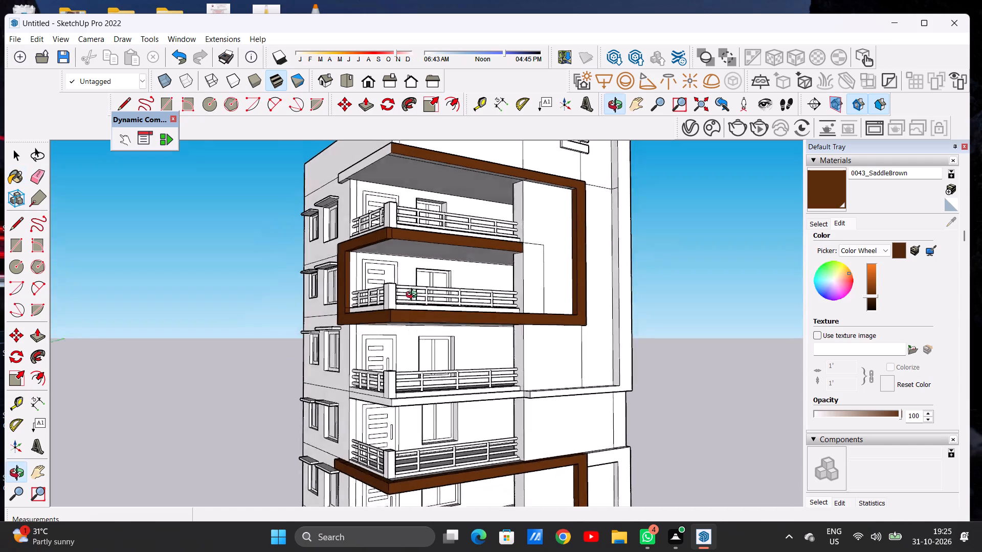
middle_click_drag(414, 296, 437, 226)
scroll(431, 304, "up", 12)
left_click(457, 304)
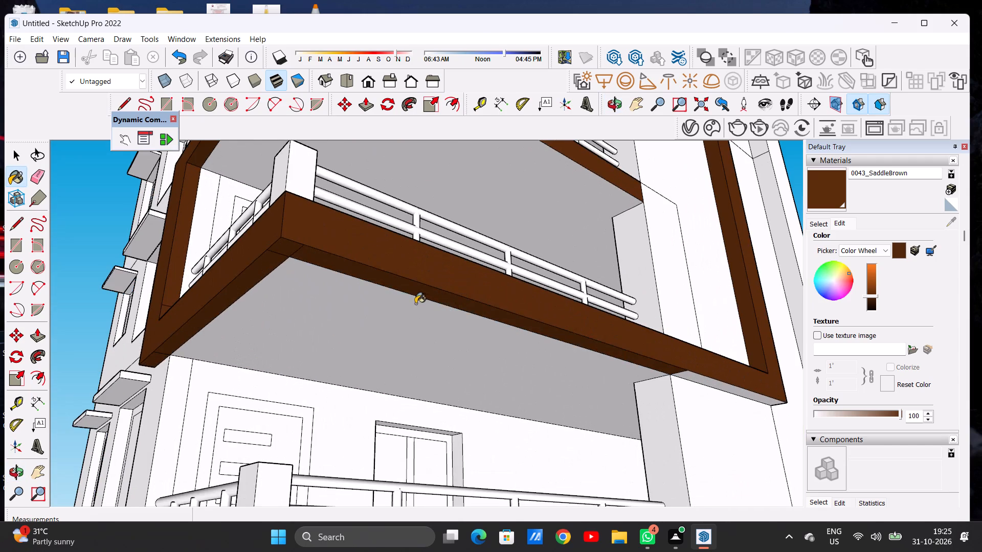
scroll(402, 303, "down", 3)
scroll(658, 356, "up", 7)
scroll(645, 378, "down", 1)
scroll(645, 378, "up", 6)
left_click(621, 369)
scroll(597, 333, "down", 6)
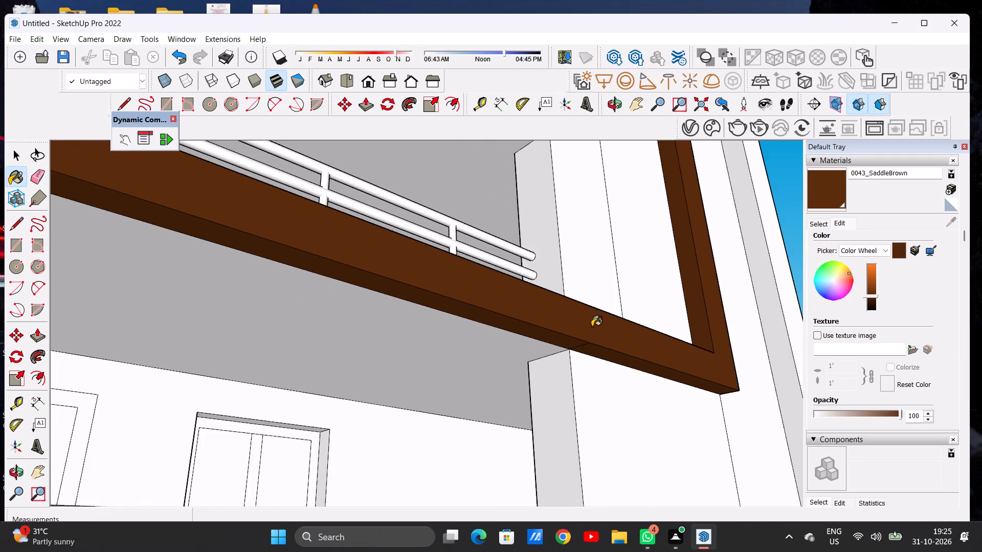
scroll(592, 327, "down", 8)
Paint the outer side face of the upper frame's tall vertical band on the front wall in SaddleBrown.
middle_click_drag(605, 324, 451, 421)
scroll(459, 374, "down", 6)
middle_click_drag(490, 350, 471, 436)
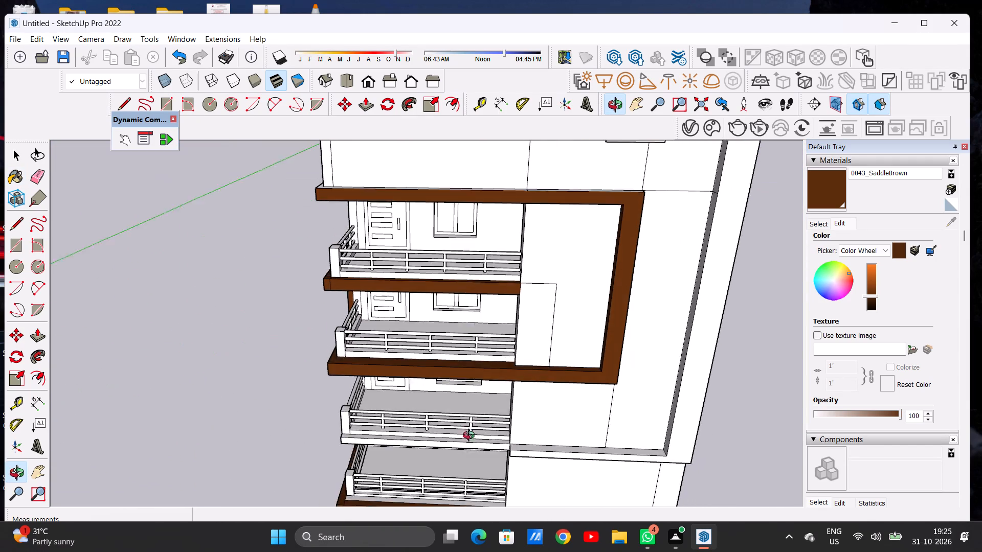
middle_click_drag(471, 436, 470, 439)
middle_click_drag(624, 390, 404, 338)
scroll(465, 374, "up", 6)
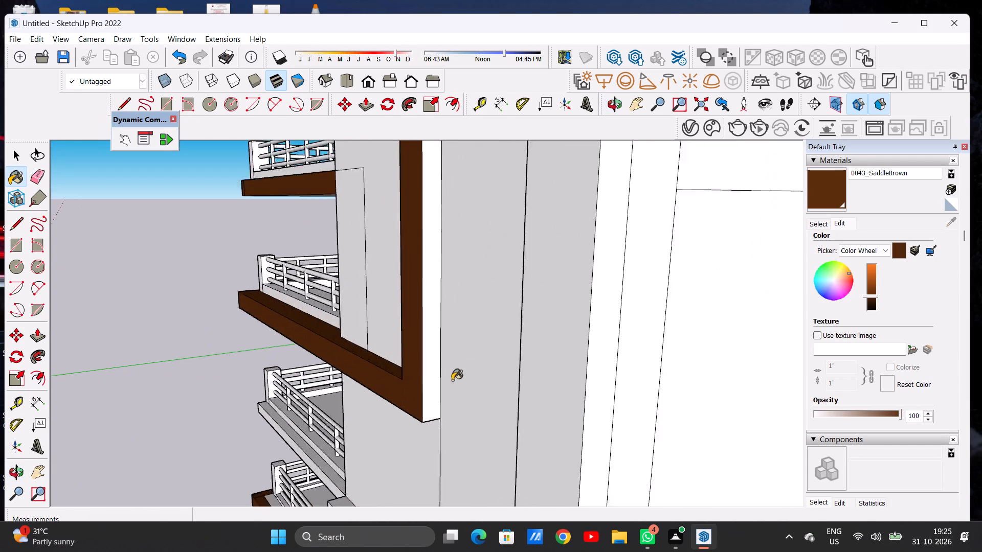
scroll(452, 380, "up", 1)
left_click(432, 380)
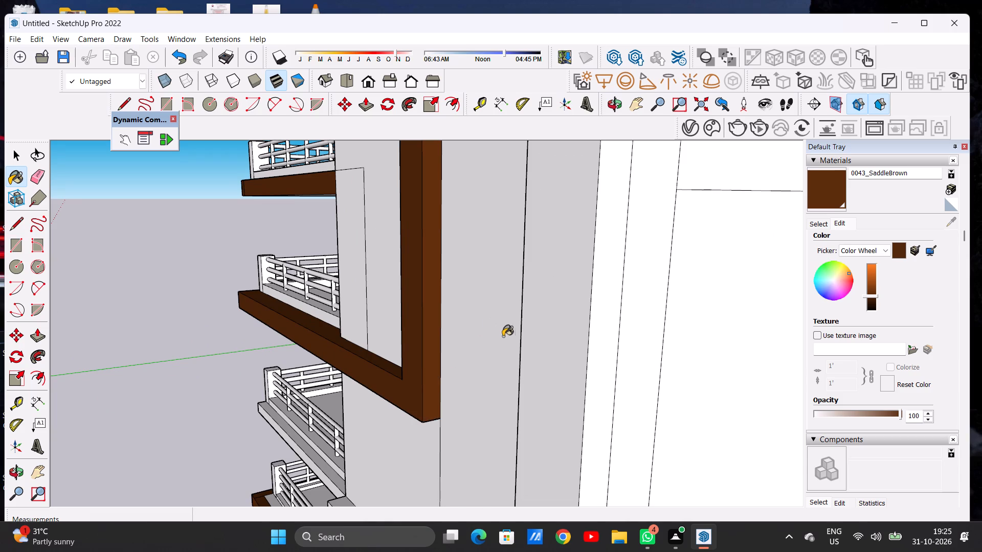
scroll(566, 315, "down", 12)
scroll(503, 318, "up", 1)
scroll(503, 318, "down", 8)
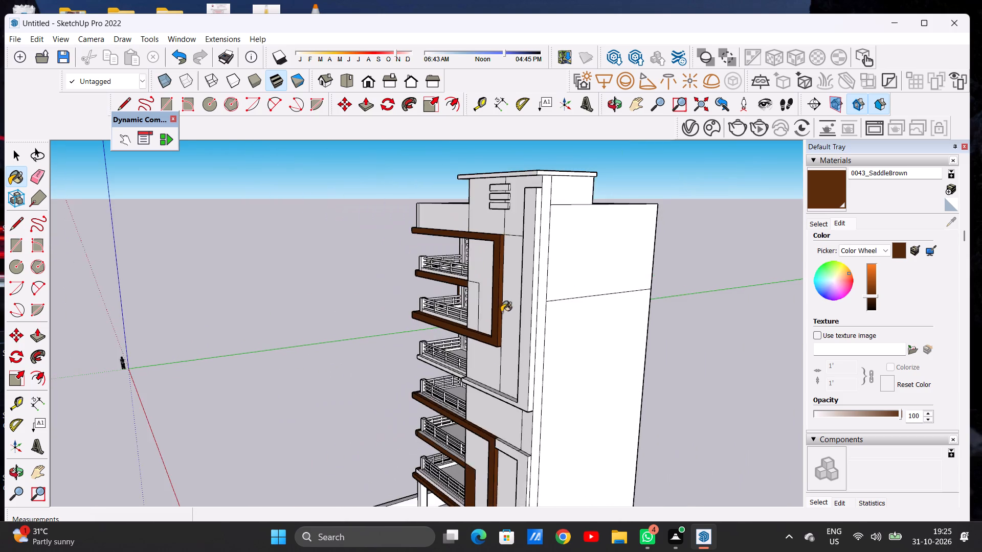
Paint the top faces of the upper frame's top band, along the wall section and above the balcony, in SaddleBrown.
middle_click_drag(489, 292, 560, 409)
scroll(553, 309, "up", 3)
scroll(545, 283, "down", 1)
scroll(544, 283, "up", 1)
scroll(543, 285, "down", 1)
scroll(541, 288, "up", 3)
scroll(519, 316, "down", 1)
scroll(519, 316, "up", 13)
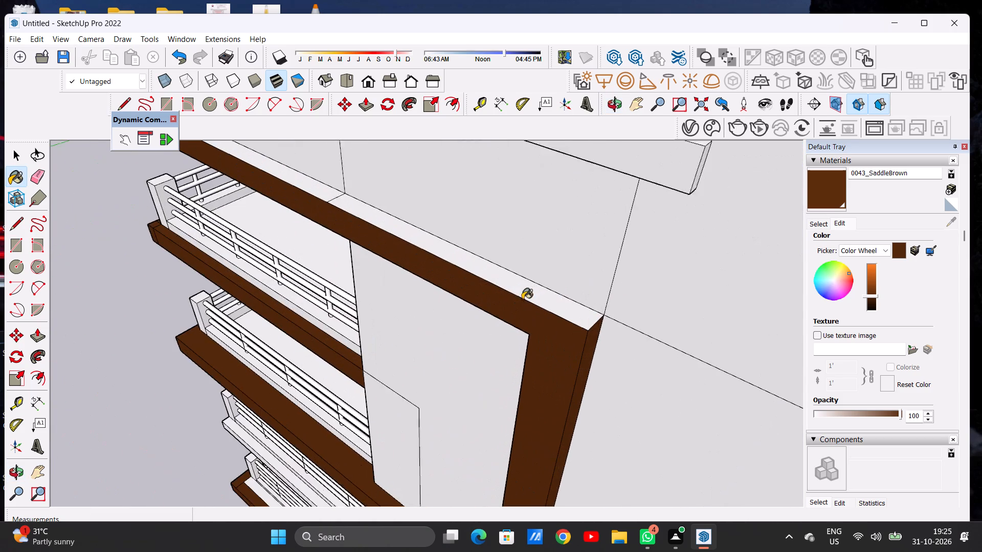
scroll(522, 300, "up", 2)
left_click(527, 293)
scroll(555, 295, "down", 8)
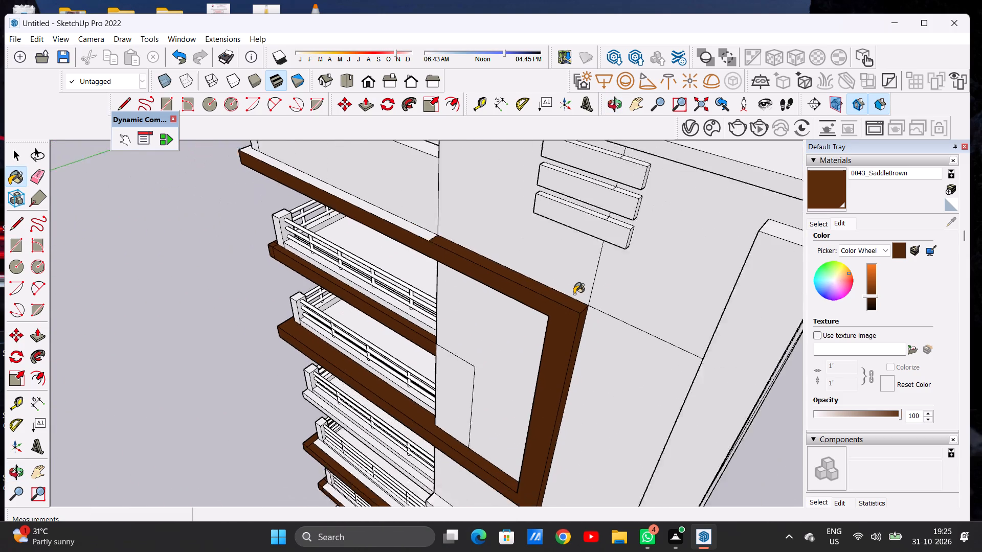
scroll(574, 294, "down", 2)
scroll(461, 268, "up", 5)
scroll(438, 232, "down", 2)
scroll(438, 232, "up", 3)
scroll(438, 232, "down", 1)
scroll(438, 232, "up", 3)
left_click(437, 225)
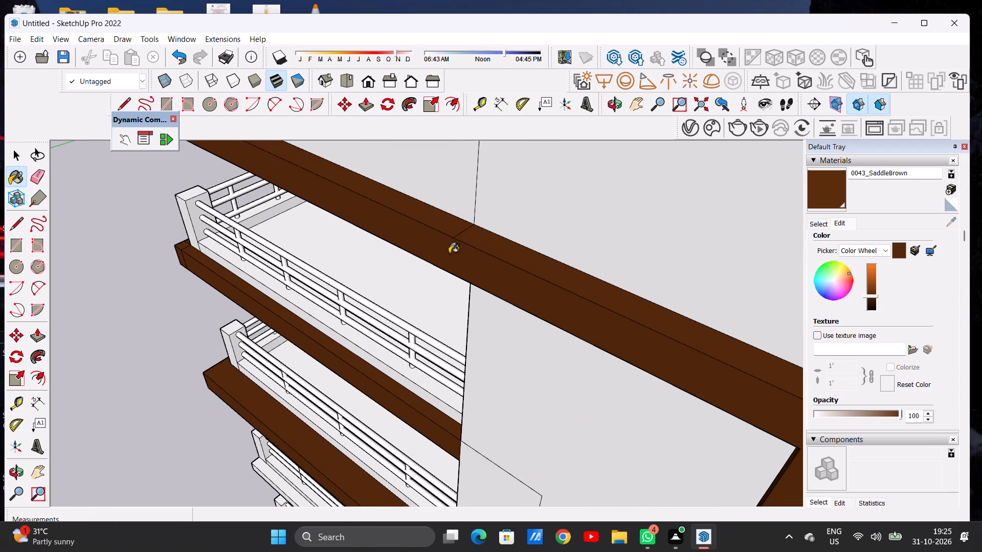
scroll(479, 287, "down", 2)
scroll(482, 288, "up", 1)
scroll(482, 288, "down", 20)
scroll(482, 288, "down", 1)
Paint the side-elevation edge of the top slab above the uppermost balcony in SaddleBrown.
middle_click_drag(469, 288, 673, 225)
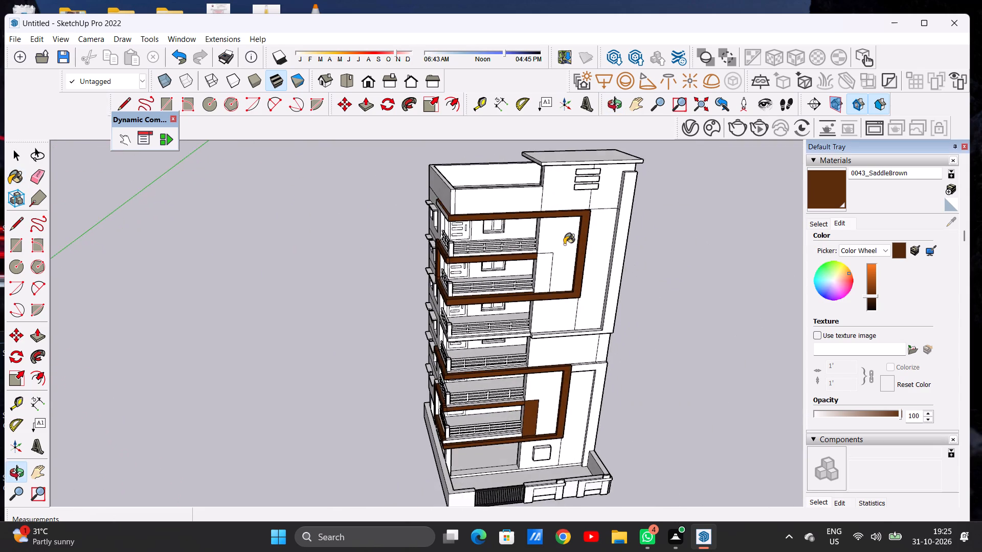
middle_click_drag(384, 261, 636, 224)
scroll(463, 195, "up", 11)
scroll(459, 219, "down", 1)
scroll(459, 219, "up", 5)
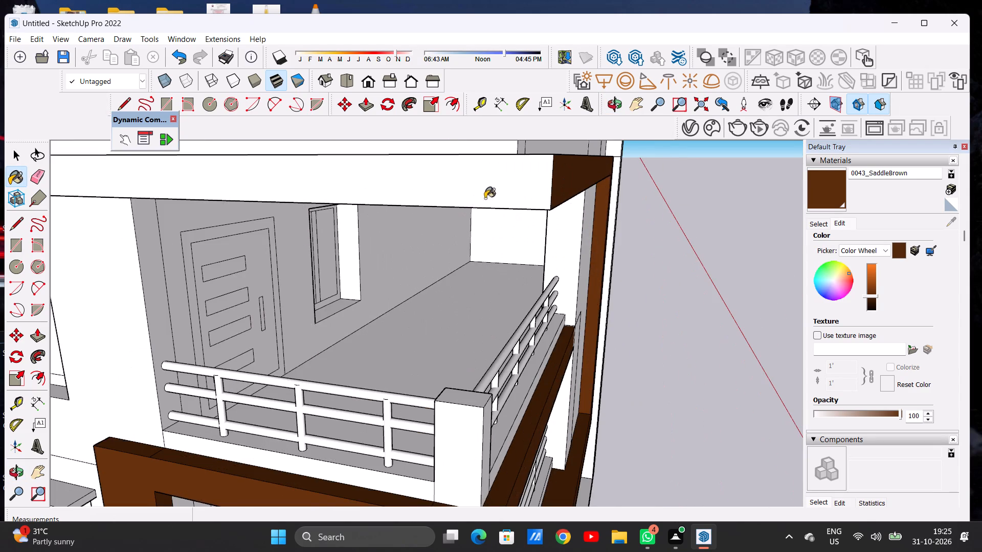
left_click(486, 198)
scroll(482, 201, "down", 5)
middle_click_drag(505, 198, 495, 293)
scroll(468, 293, "up", 5)
scroll(474, 284, "down", 3)
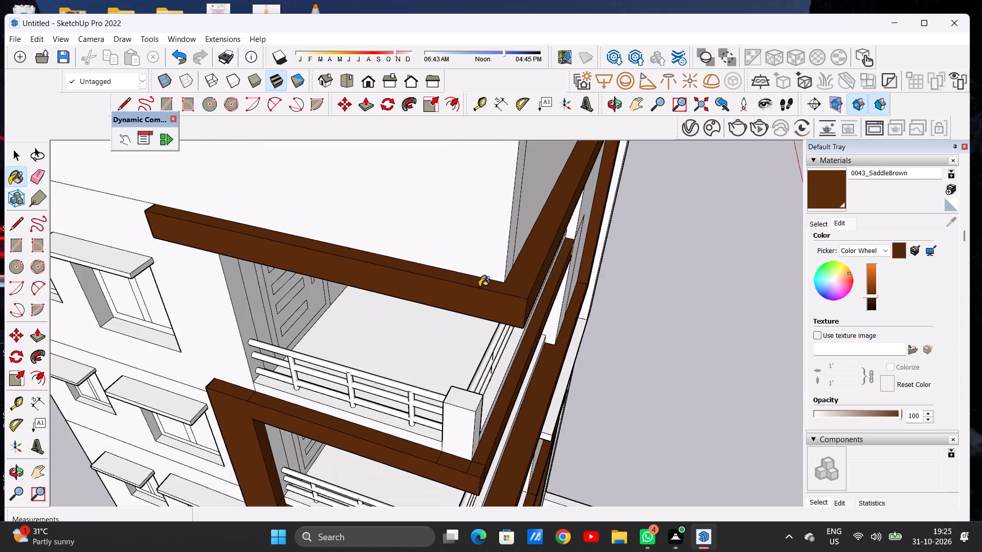
scroll(479, 287, "down", 14)
Paint the narrow rear end face of the top slab's side edge, next to the windows, in SaddleBrown.
middle_click_drag(382, 306, 552, 262)
middle_click_drag(438, 265, 560, 265)
scroll(537, 248, "up", 11)
left_click(472, 196)
scroll(439, 273, "down", 8)
scroll(432, 300, "up", 1)
scroll(433, 301, "down", 12)
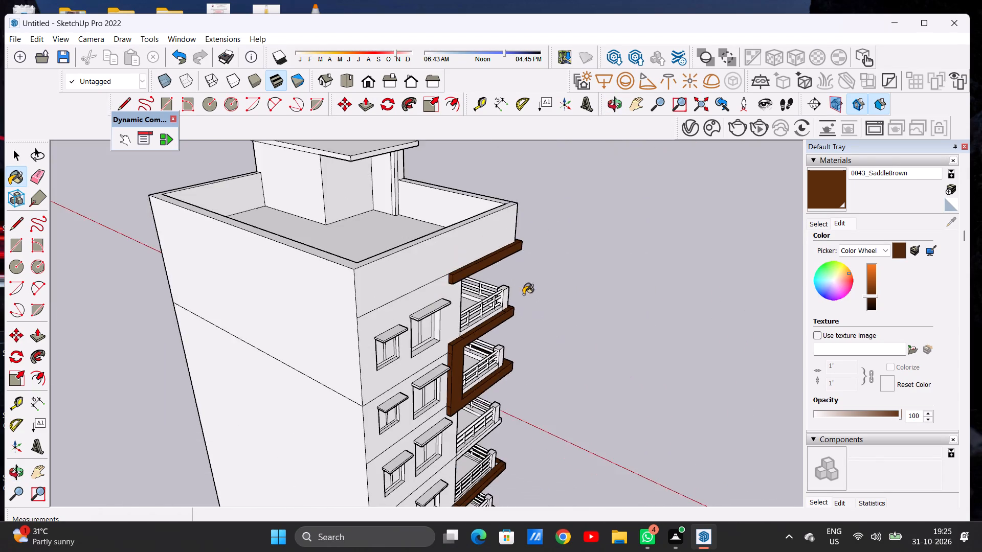
Paint the front underside strip of the upper frame's top band, over the balcony and past the wall corner, in SaddleBrown.
middle_click_drag(574, 284, 355, 215)
middle_click_drag(429, 268, 352, 126)
scroll(389, 186, "up", 4)
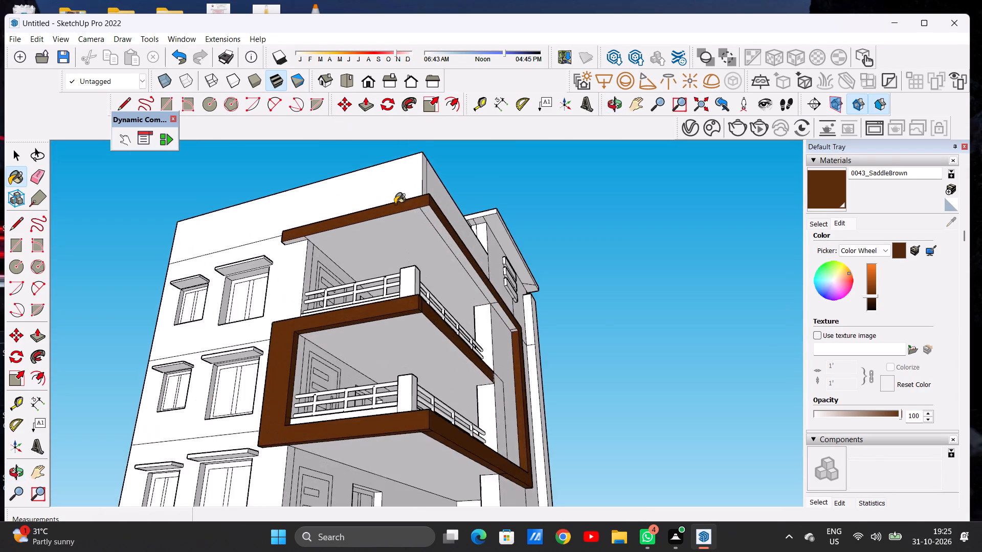
scroll(395, 204, "up", 12)
left_click(434, 207)
scroll(420, 192, "down", 13)
middle_click_drag(468, 213, 455, 236)
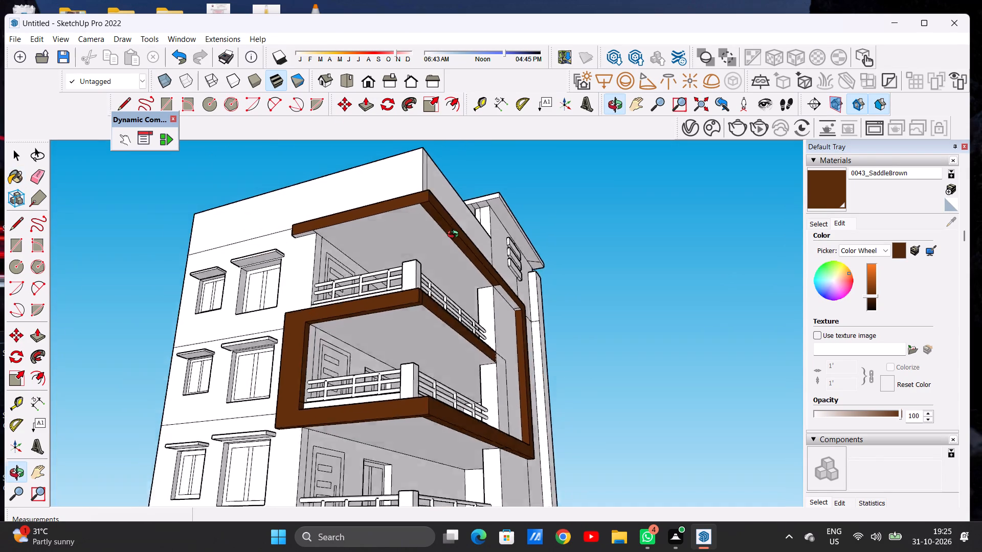
middle_click_drag(455, 236, 432, 269)
scroll(522, 278, "up", 20)
left_click(506, 249)
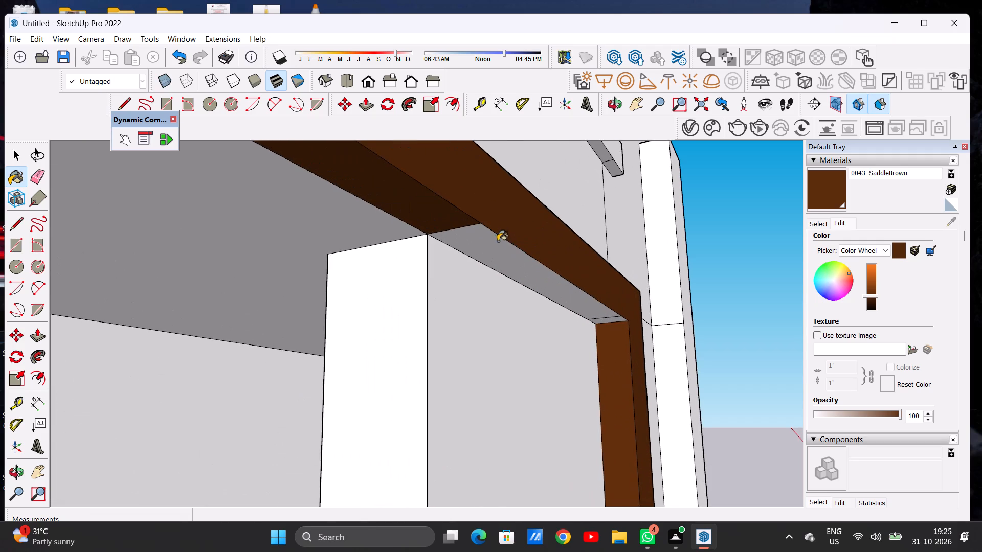
scroll(497, 239, "down", 12)
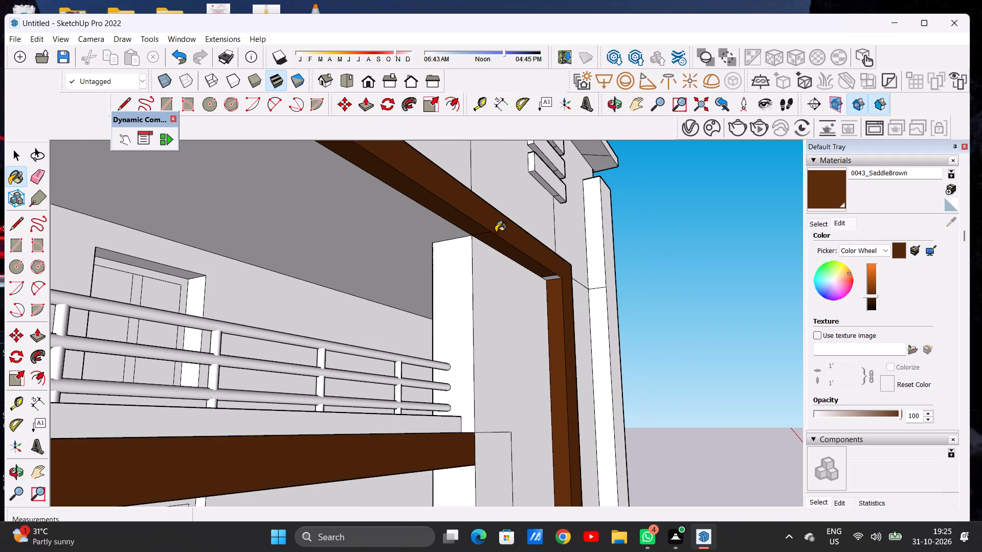
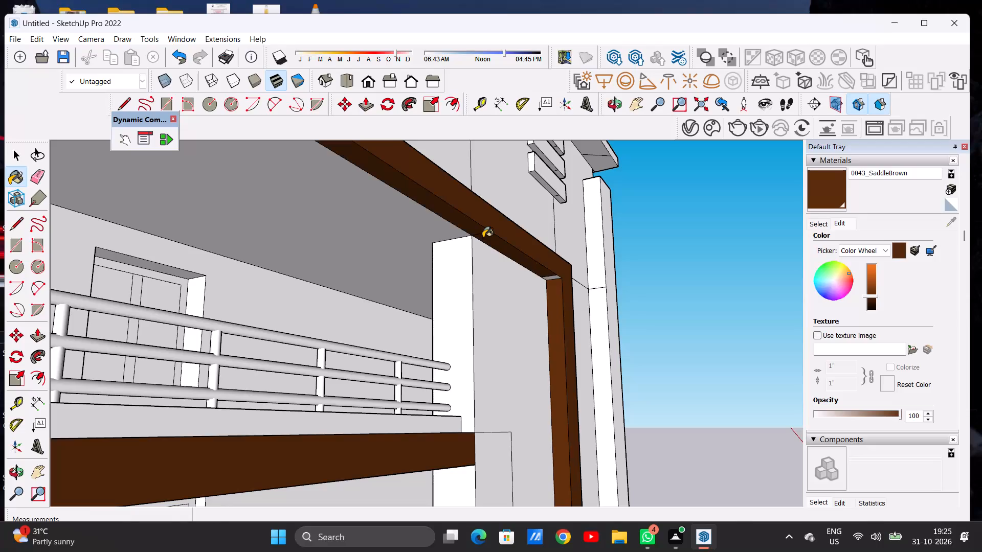
Paint the small underside face at the upper frame's top corner, above its vertical band, in SaddleBrown.
scroll(540, 249, "down", 7)
scroll(539, 271, "up", 13)
scroll(561, 261, "down", 1)
scroll(561, 261, "up", 6)
left_click(539, 248)
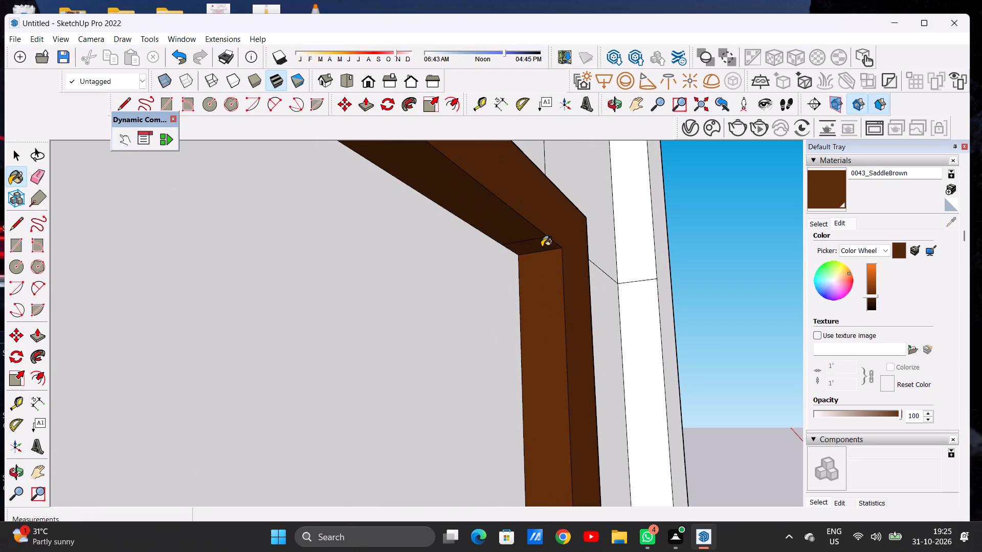
Examine the upper and lower frames from the front and side elevations for faces still unpainted.
scroll(542, 247, "down", 4)
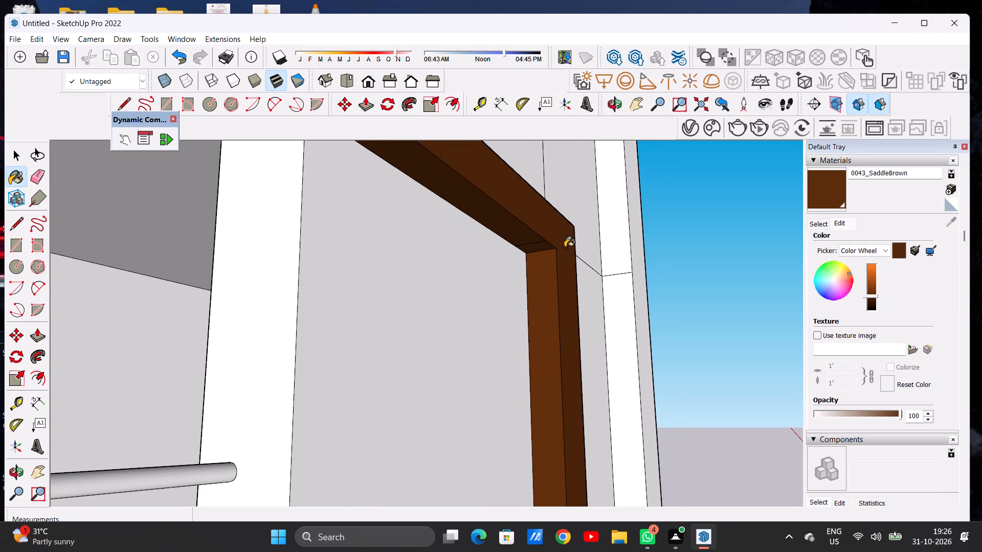
scroll(573, 244, "down", 7)
scroll(563, 251, "up", 1)
scroll(563, 251, "down", 9)
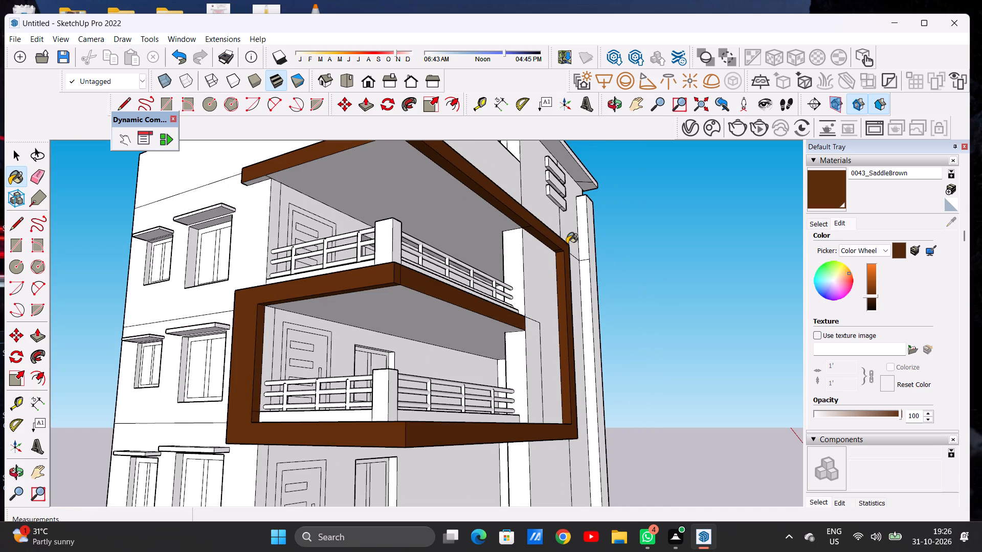
middle_click_drag(517, 246, 350, 286)
scroll(453, 309, "down", 1)
scroll(454, 309, "up", 1)
scroll(455, 309, "down", 6)
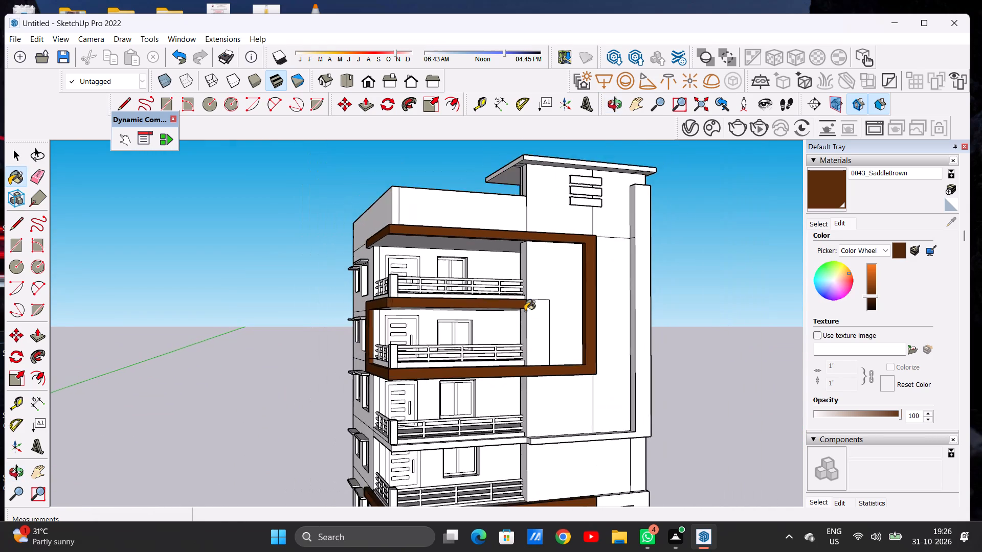
scroll(525, 311, "down", 1)
middle_click_drag(542, 324, 454, 363)
scroll(444, 352, "down", 9)
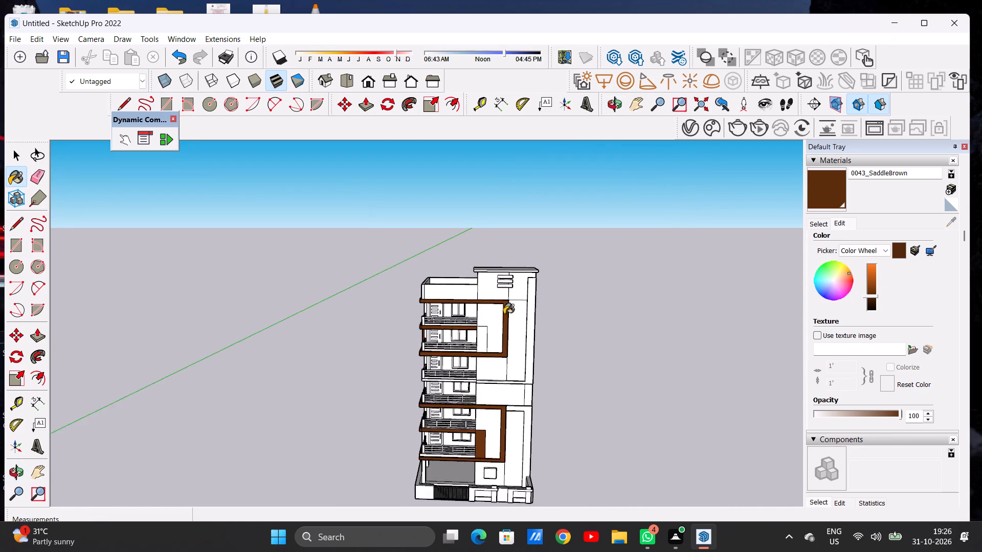
scroll(504, 314, "down", 5)
scroll(470, 406, "up", 3)
scroll(472, 408, "down", 1)
scroll(474, 409, "up", 9)
scroll(474, 409, "down", 1)
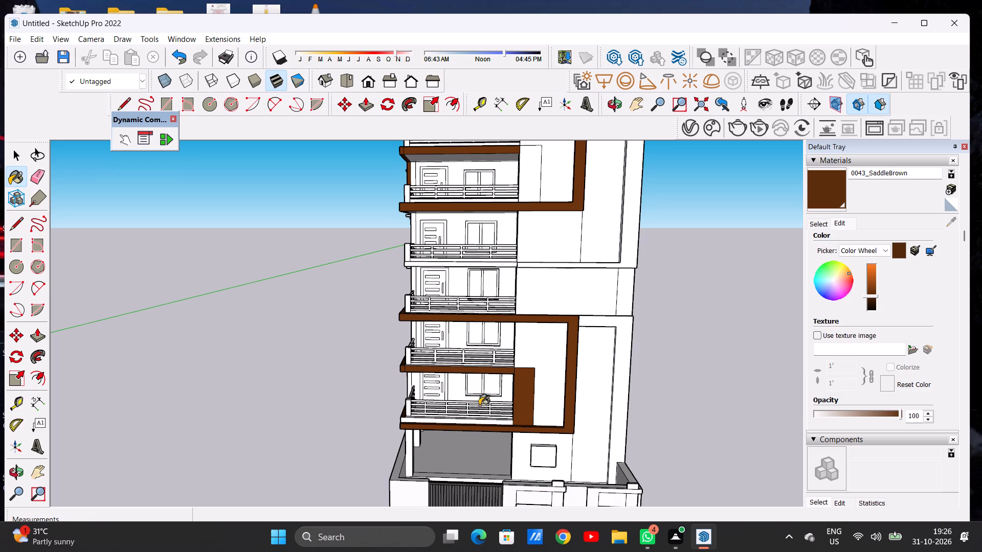
scroll(469, 303, "down", 5)
middle_click_drag(441, 250, 584, 316)
scroll(436, 305, "down", 2)
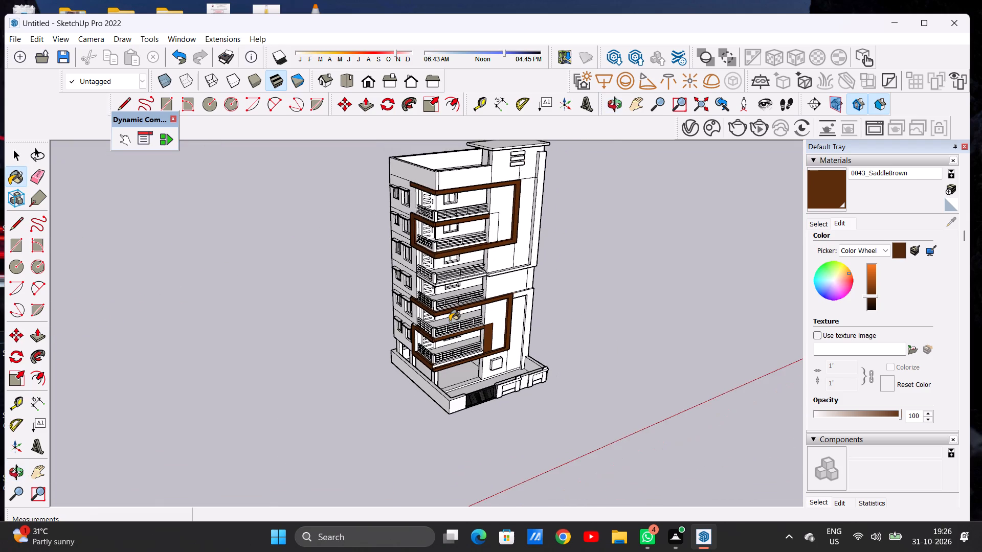
scroll(419, 224, "up", 7)
middle_click_drag(393, 252, 570, 239)
scroll(435, 281, "down", 6)
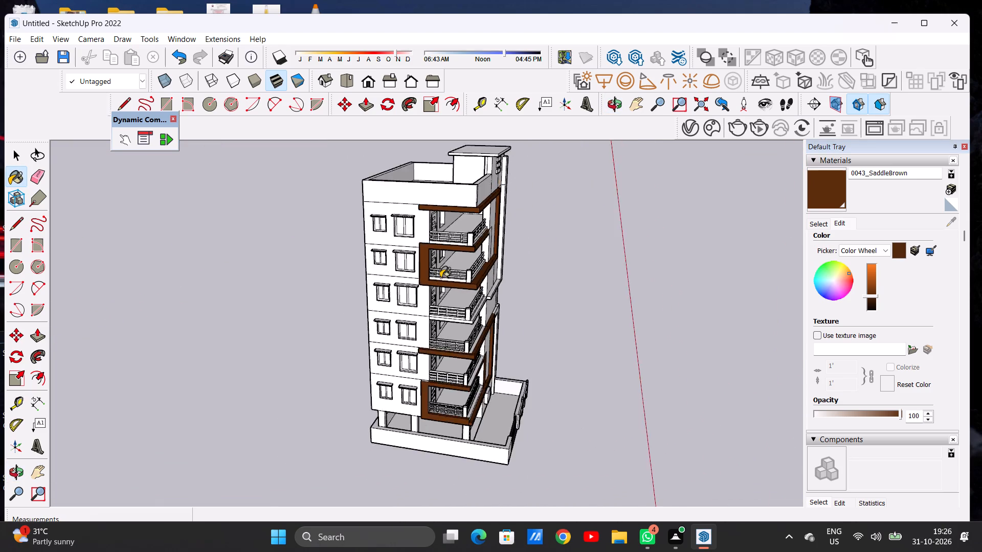
scroll(440, 278, "down", 5)
scroll(431, 232, "up", 13)
Paint the underside at the rear end of the top slab's side edge, near the windows, in SaddleBrown.
middle_click_drag(440, 350, 567, 411)
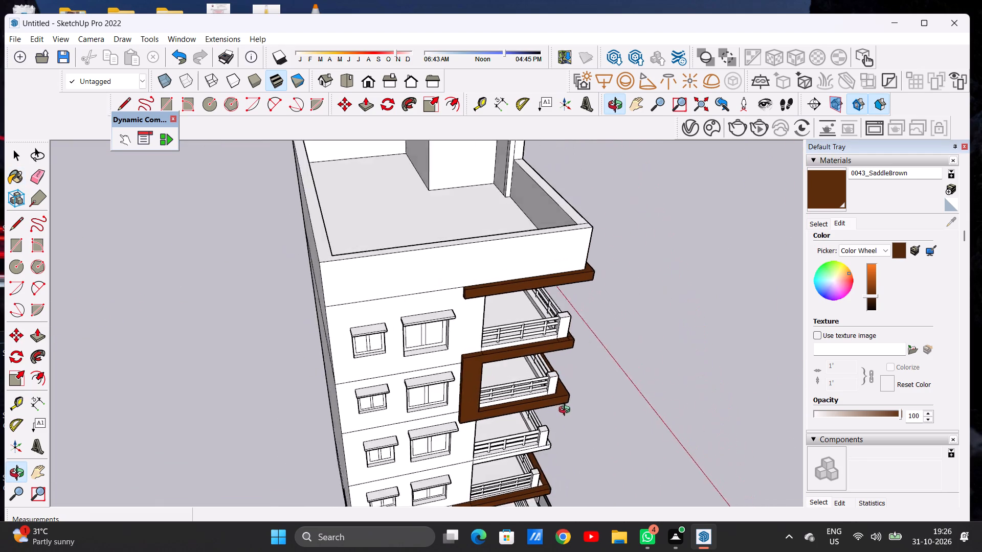
middle_click_drag(567, 411, 428, 167)
scroll(423, 199, "up", 4)
scroll(423, 199, "down", 1)
scroll(423, 199, "up", 1)
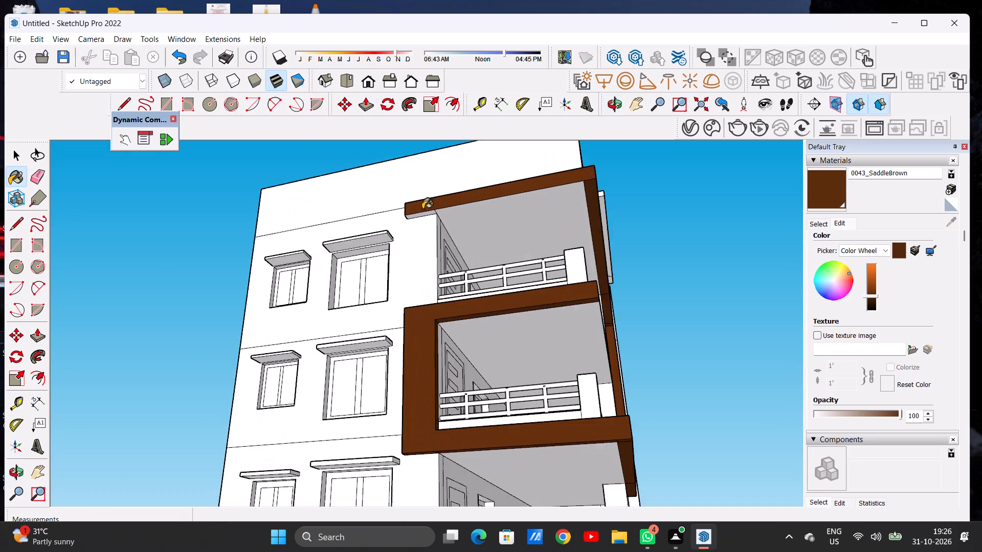
scroll(422, 209, "up", 1)
scroll(423, 213, "down", 1)
scroll(423, 213, "up", 10)
scroll(423, 214, "down", 1)
scroll(423, 214, "up", 1)
left_click(423, 214)
scroll(428, 218, "down", 17)
Examine the front facade and the lower frame's balcony bands for remaining unpainted faces.
middle_click_drag(481, 238, 409, 240)
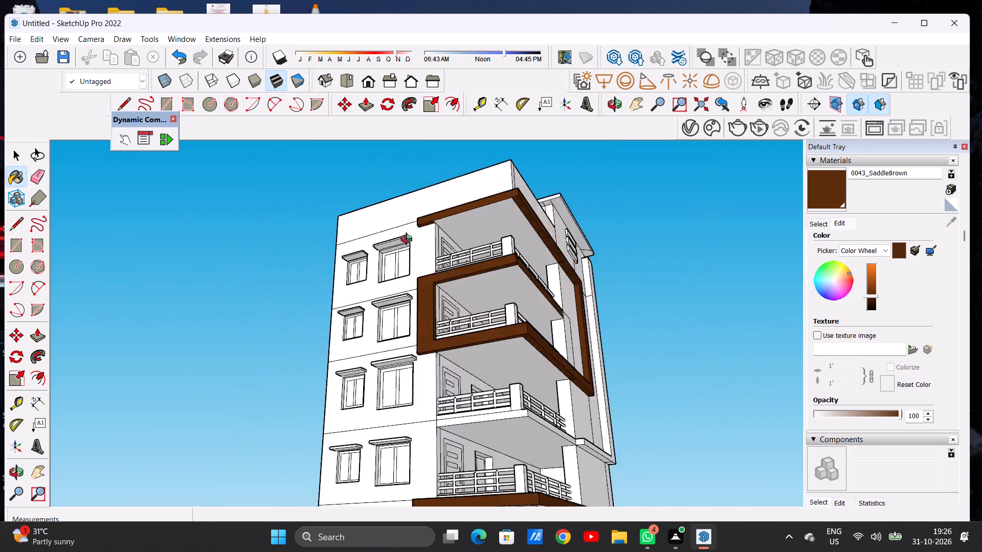
middle_click_drag(409, 240, 276, 293)
scroll(368, 269, "down", 4)
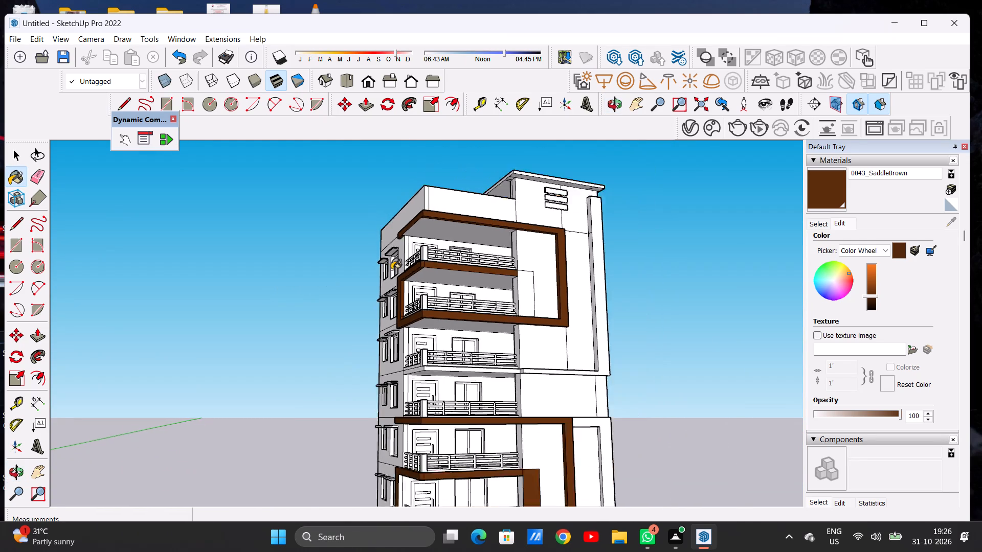
scroll(391, 269, "down", 2)
middle_click_drag(428, 270, 320, 291)
scroll(508, 254, "down", 5)
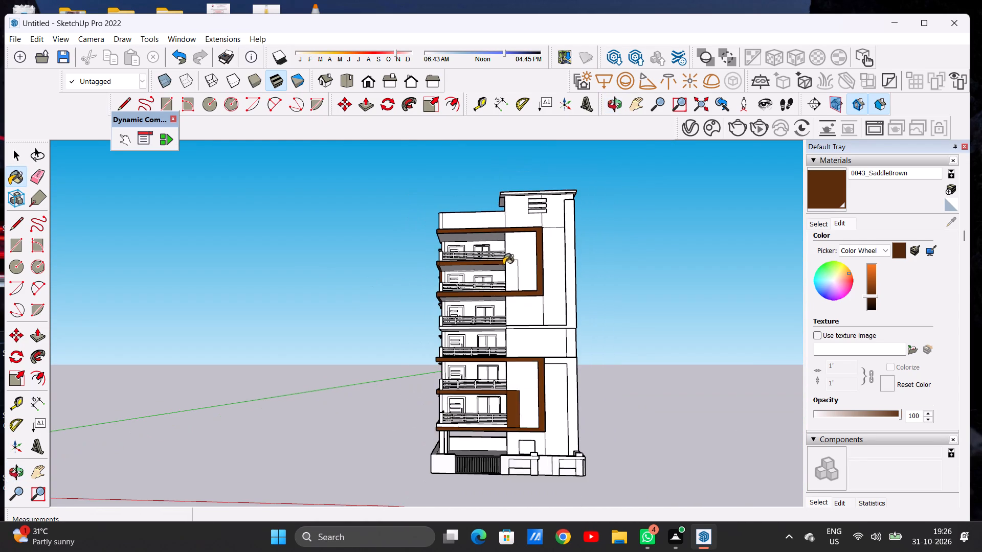
scroll(464, 283, "up", 12)
middle_click_drag(444, 289, 486, 458)
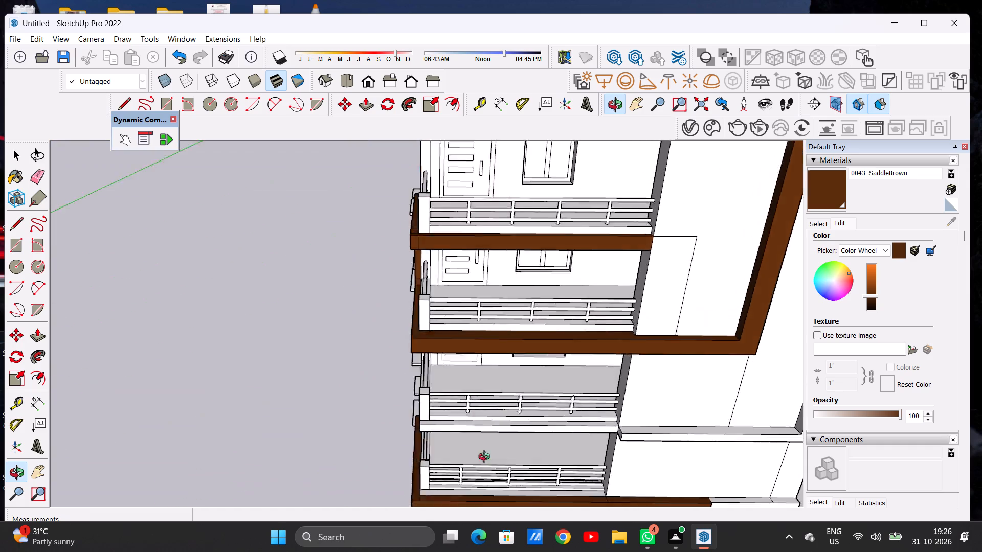
middle_click_drag(486, 458, 445, 318)
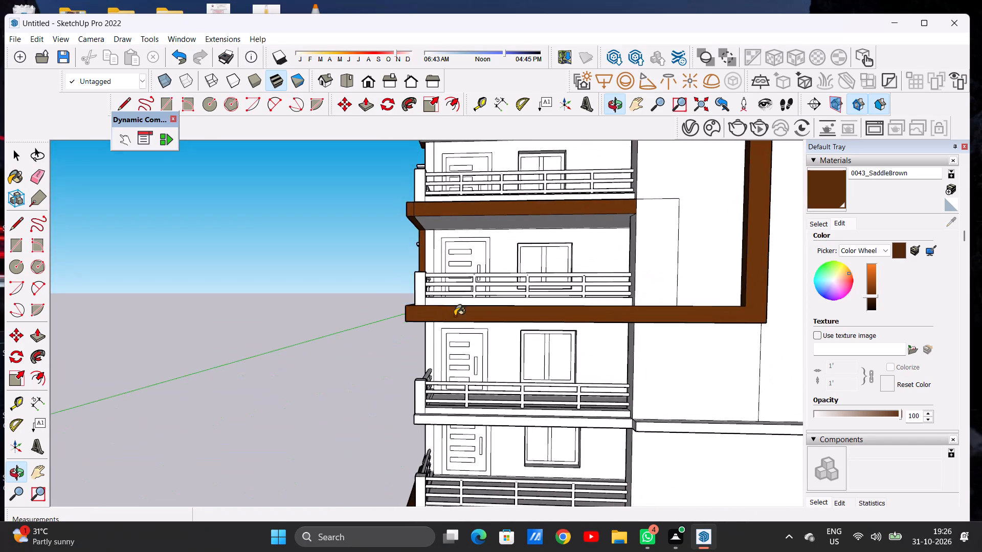
scroll(495, 290, "down", 10)
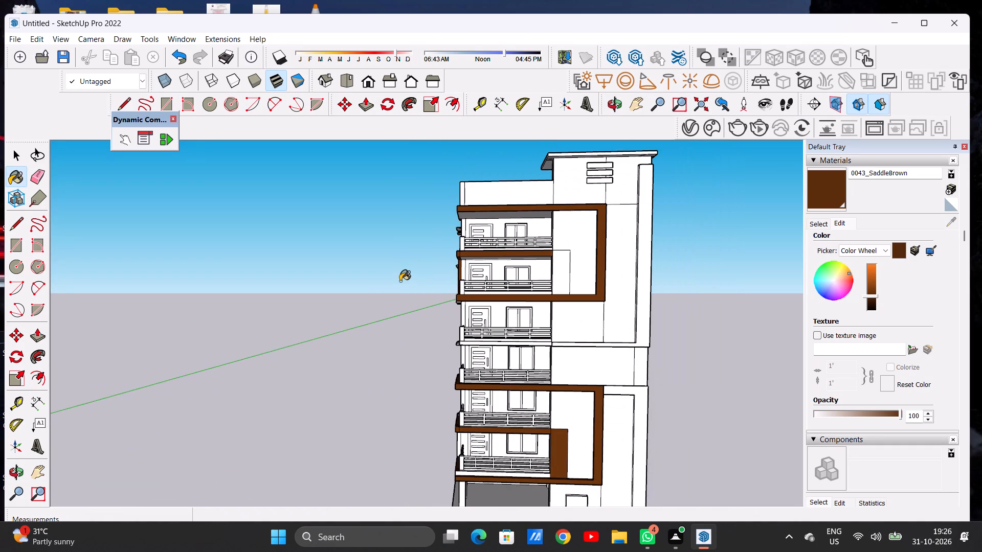
scroll(405, 277, "down", 4)
scroll(501, 427, "up", 9)
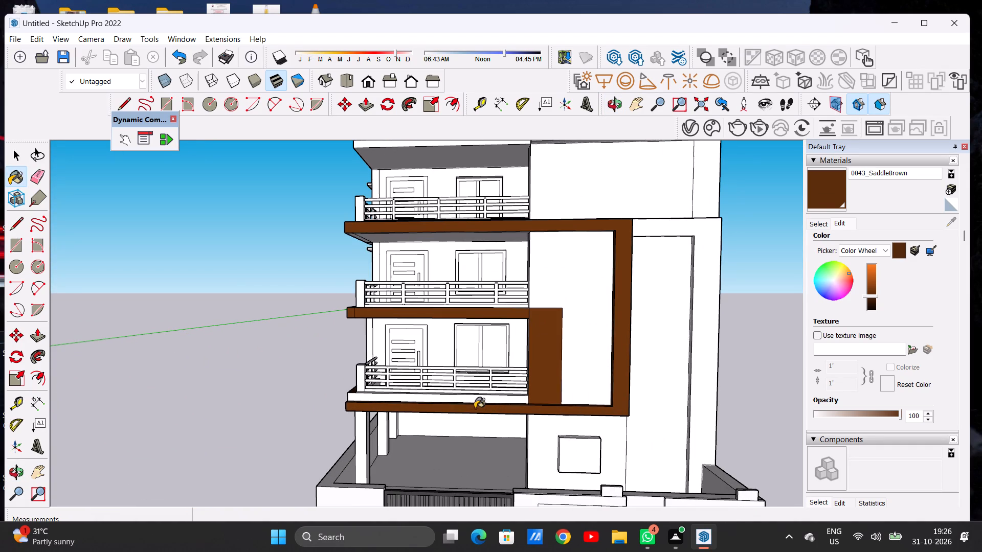
middle_click_drag(402, 395, 571, 469)
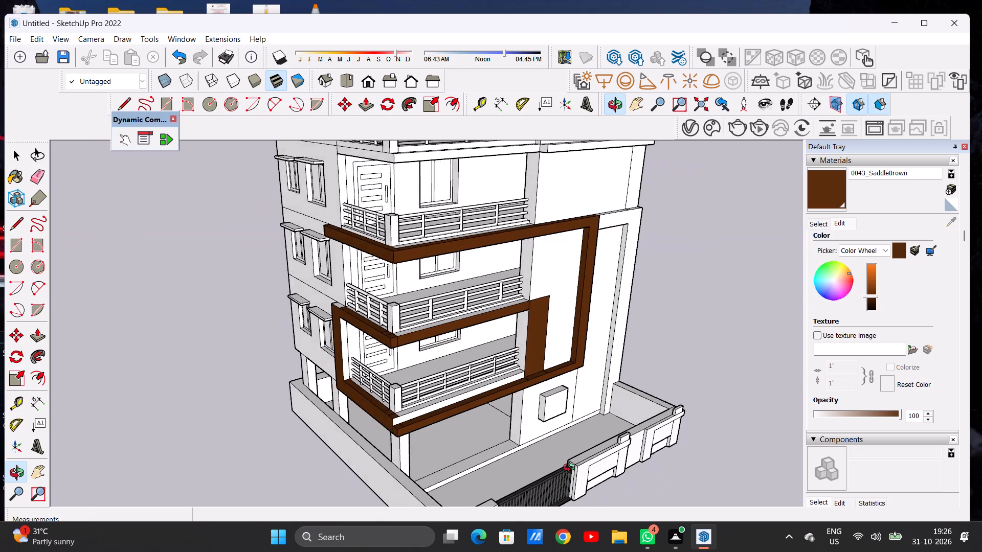
middle_click_drag(571, 469, 582, 461)
middle_click_drag(409, 409, 416, 474)
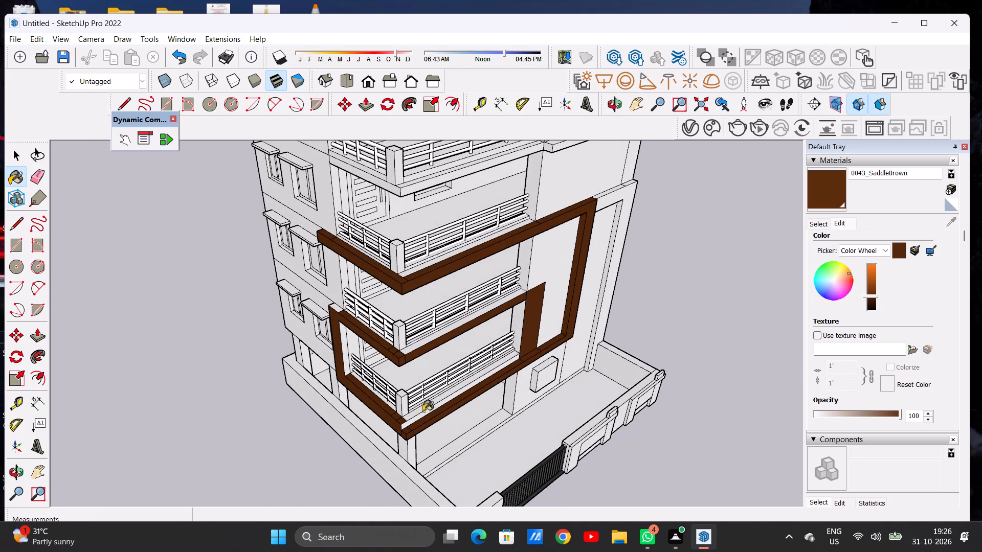
middle_click_drag(453, 426, 286, 308)
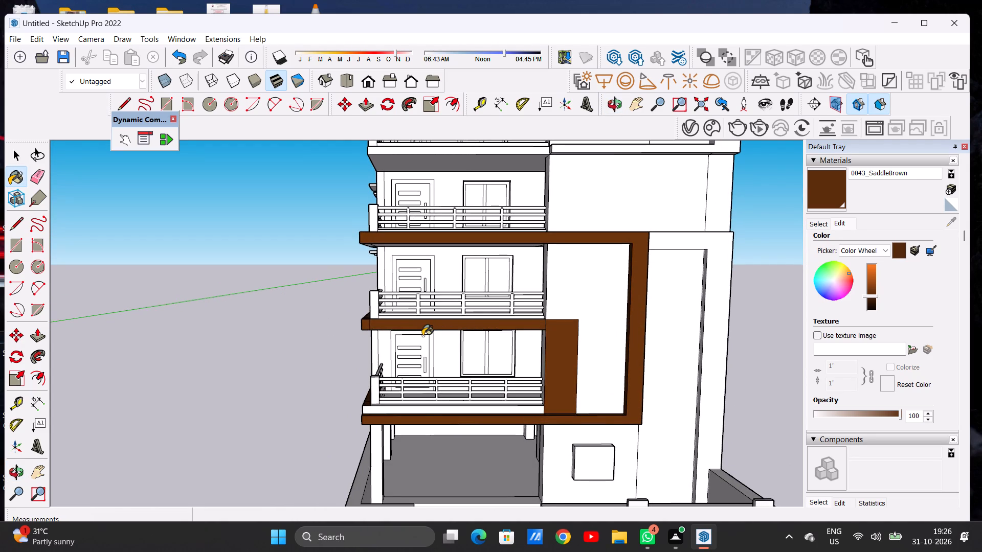
scroll(426, 320, "down", 5)
middle_click_drag(460, 375, 438, 321)
middle_click_drag(428, 361, 438, 388)
scroll(503, 390, "up", 4)
Paint the side face of the wall return beside the lowest balcony, inside the lower frame, in SaddleBrown.
middle_click_drag(497, 356, 655, 374)
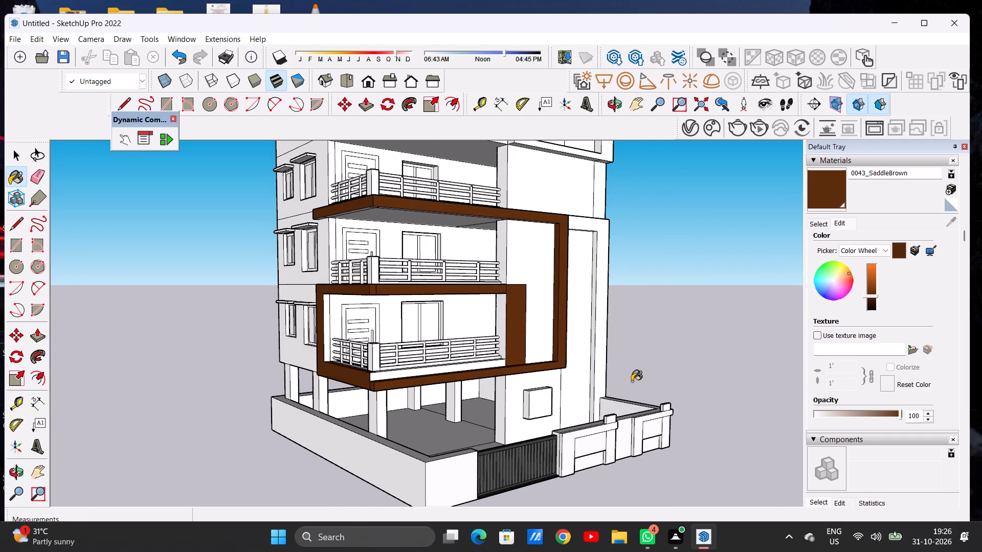
scroll(508, 328, "up", 7)
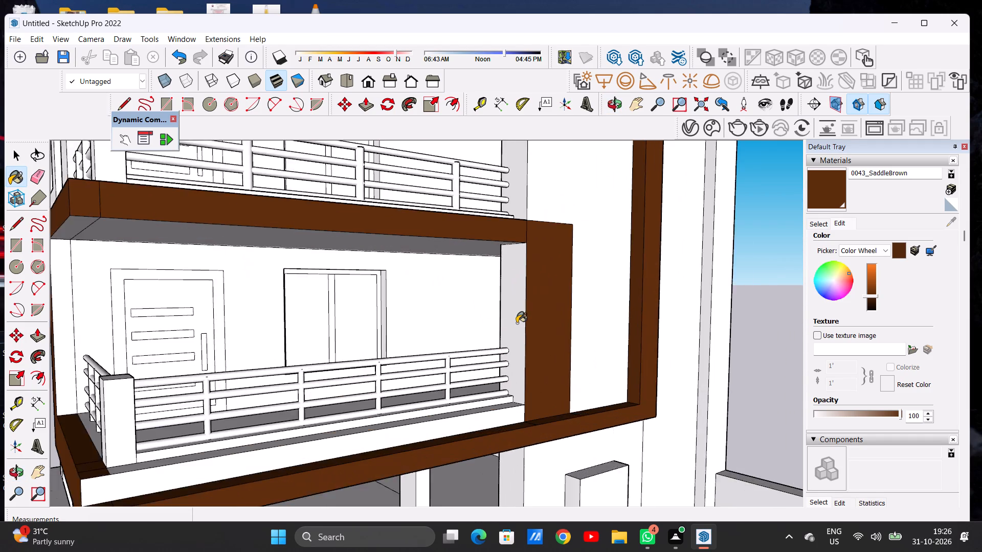
scroll(517, 323, "up", 2)
left_click(515, 316)
Paint the narrow front wall panel beside the lower balcony in the upper frame in SaddleBrown.
scroll(527, 332, "down", 13)
middle_click_drag(532, 354, 504, 354)
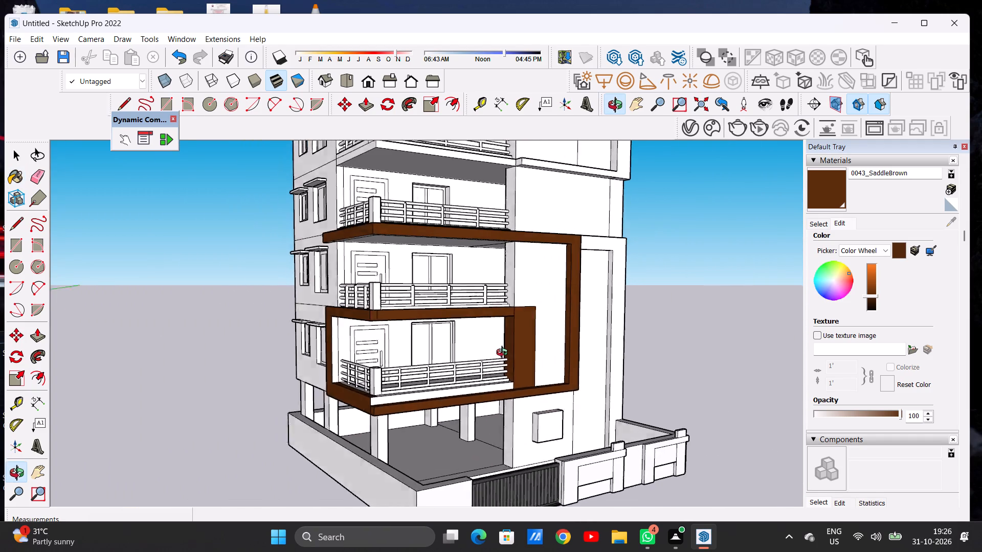
middle_click_drag(504, 354, 425, 360)
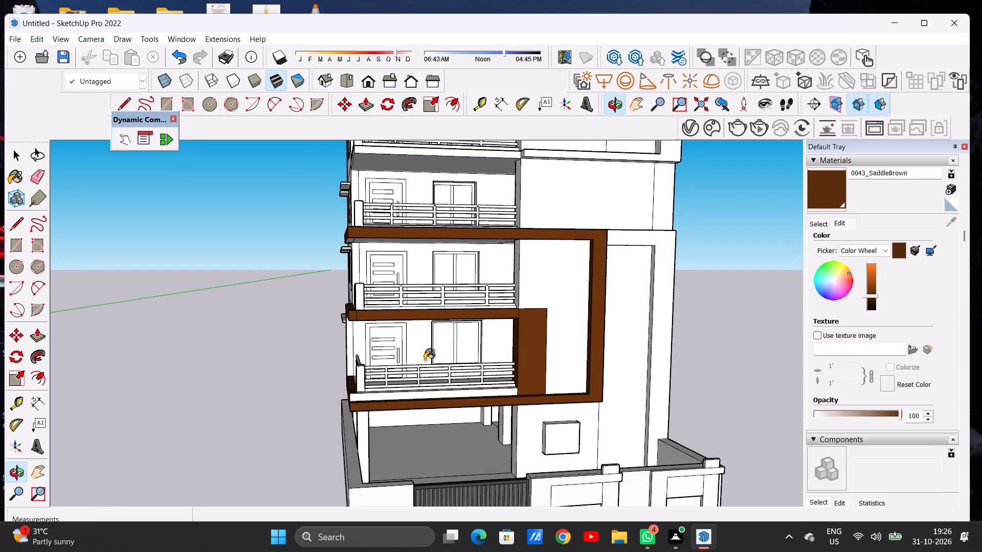
scroll(412, 354, "down", 6)
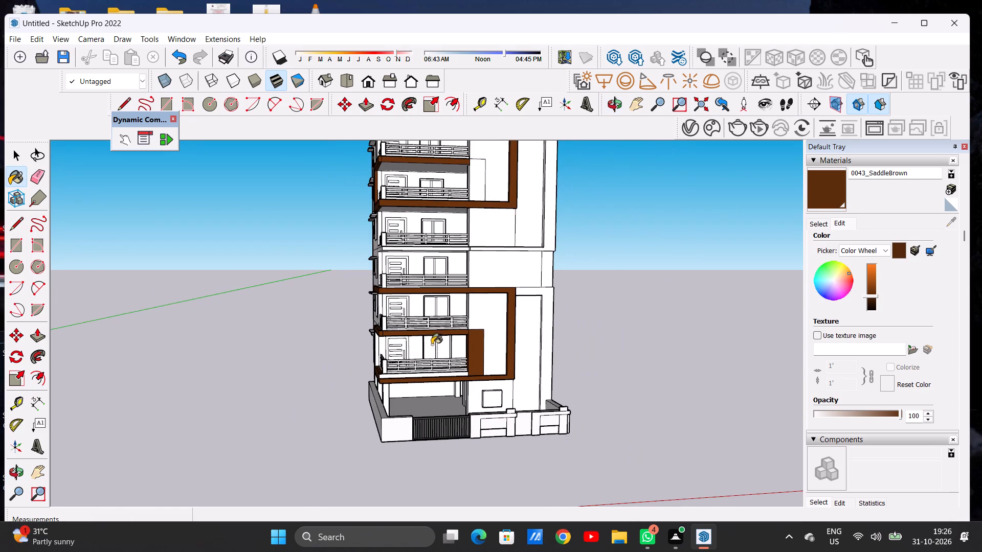
scroll(429, 334, "down", 4)
middle_click_drag(452, 346, 439, 343)
scroll(472, 212, "up", 4)
scroll(472, 221, "down", 1)
scroll(472, 223, "up", 2)
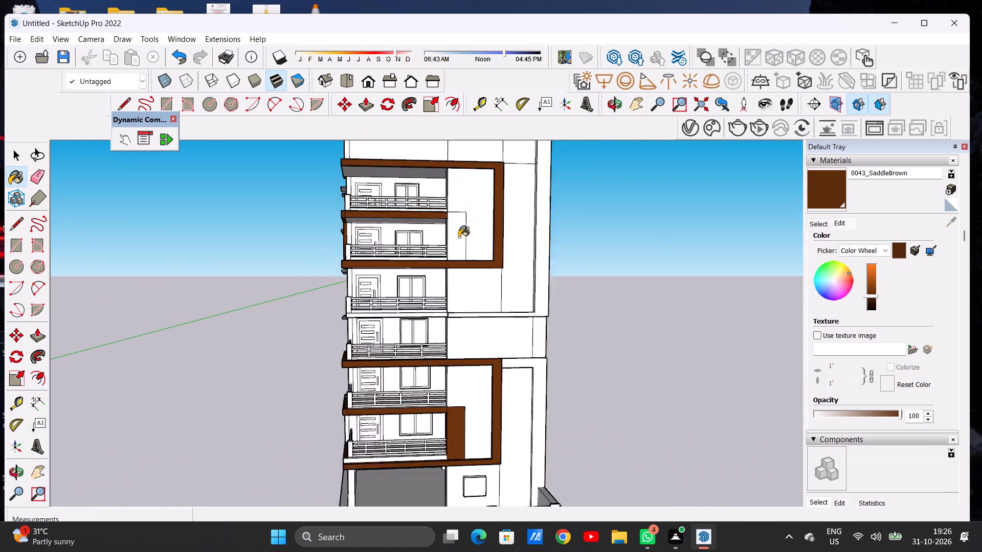
scroll(459, 237, "up", 2)
left_click(459, 237)
Paint the side face of the wall return beside the upper frame's lower balcony in SaddleBrown.
scroll(455, 236, "down", 5)
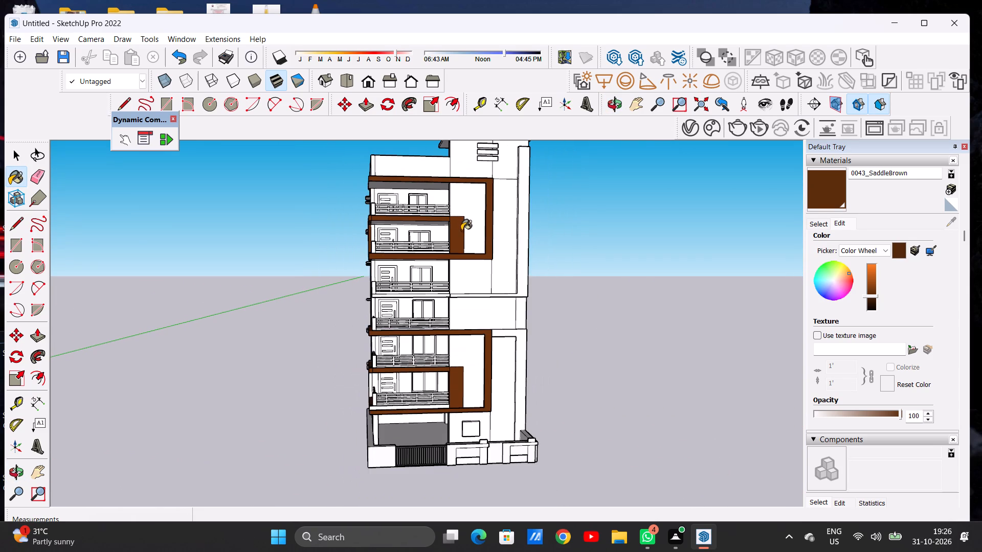
middle_click_drag(442, 232, 607, 252)
scroll(462, 245, "up", 2)
scroll(462, 245, "down", 1)
scroll(462, 245, "up", 1)
scroll(459, 244, "down", 1)
scroll(448, 235, "up", 6)
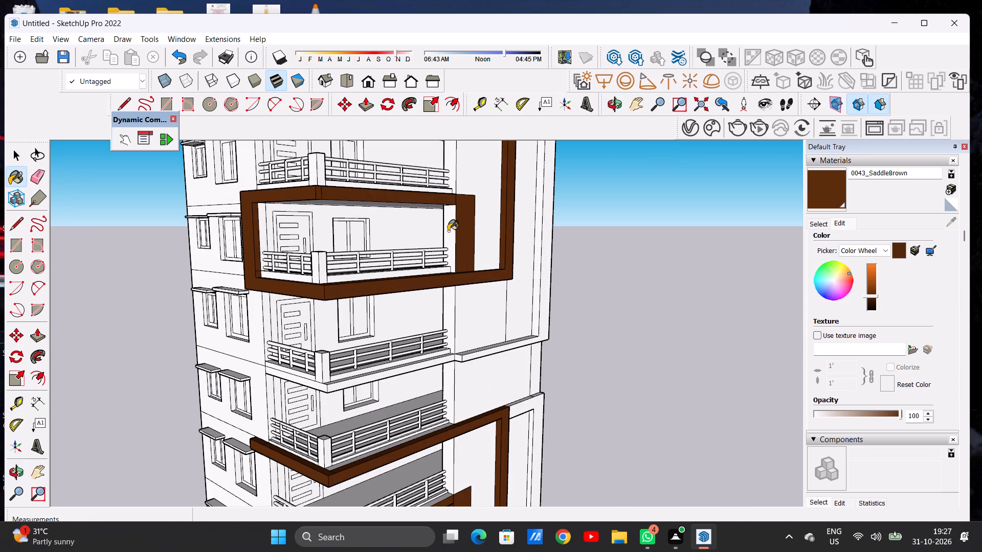
left_click(449, 227)
scroll(457, 253, "down", 12)
middle_click_drag(479, 262, 398, 251)
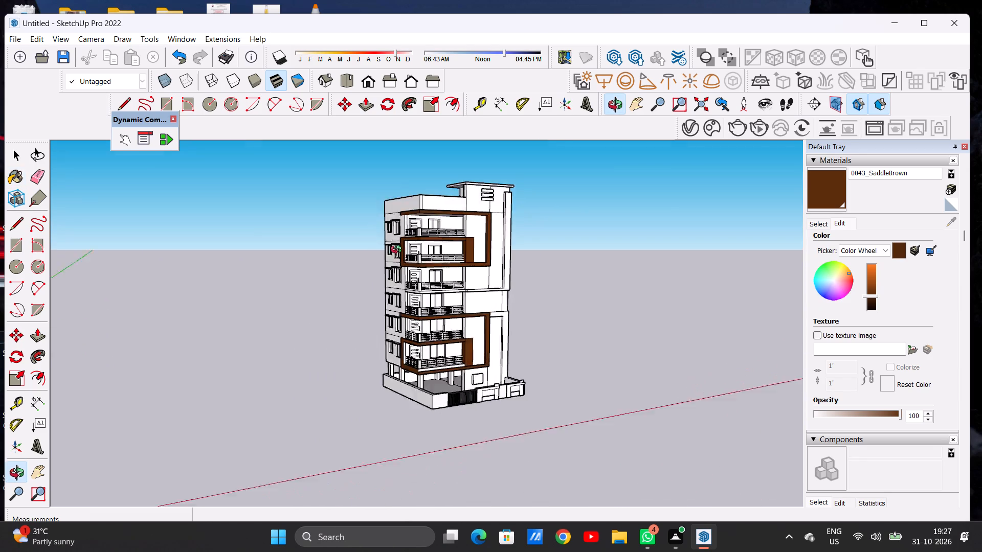
middle_click_drag(398, 251, 314, 252)
key("space")
Draw a line about 5' 8" long from the lower brown panel's top outer corner across to the lower frame's vertical band.
scroll(410, 241, "down", 6)
scroll(480, 252, "up", 5)
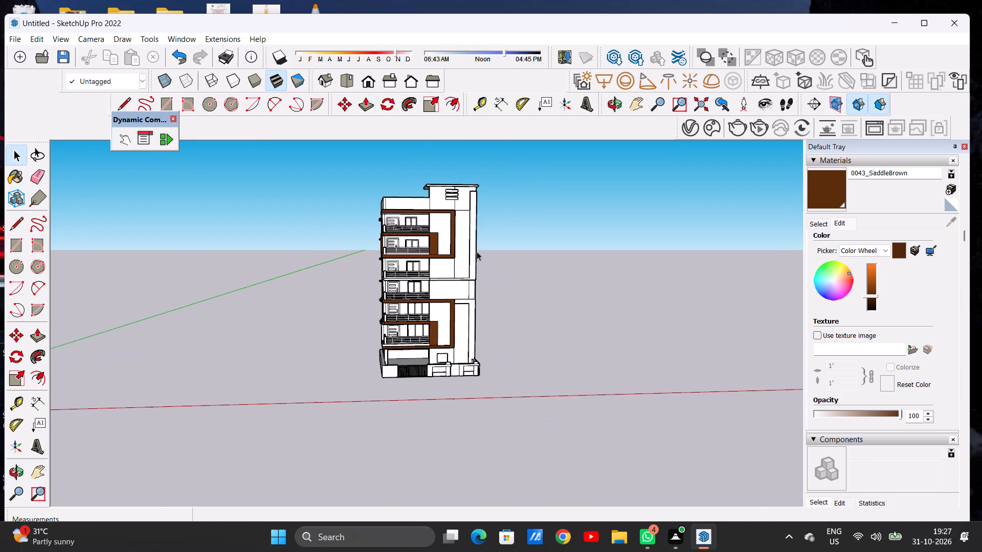
scroll(462, 354, "up", 7)
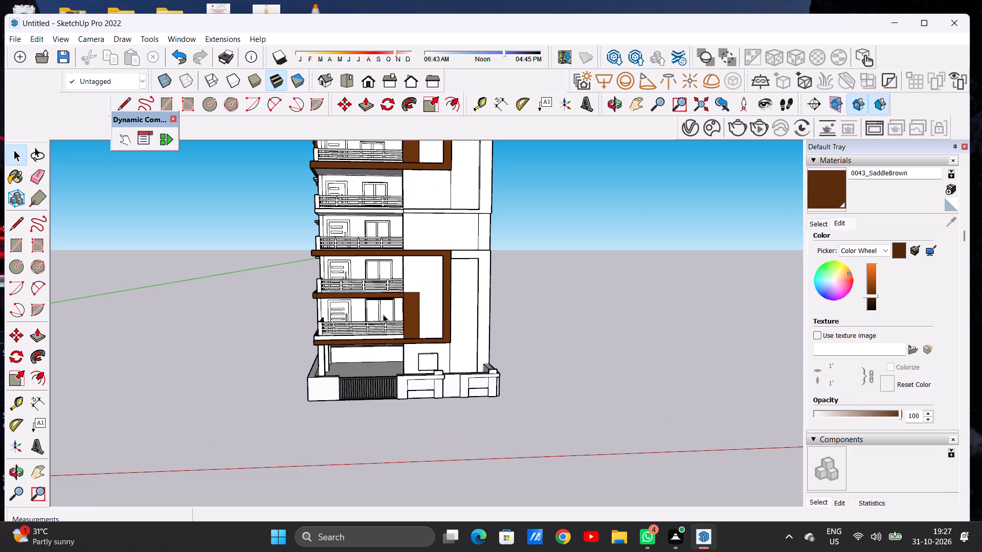
scroll(434, 304, "up", 11)
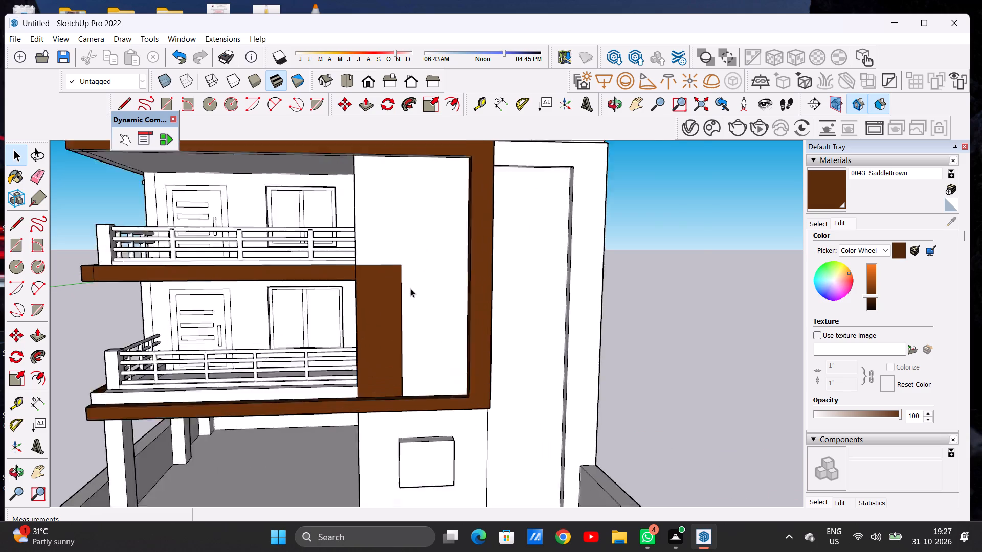
scroll(410, 288, "up", 4)
key("l")
middle_click_drag(418, 279, 356, 380)
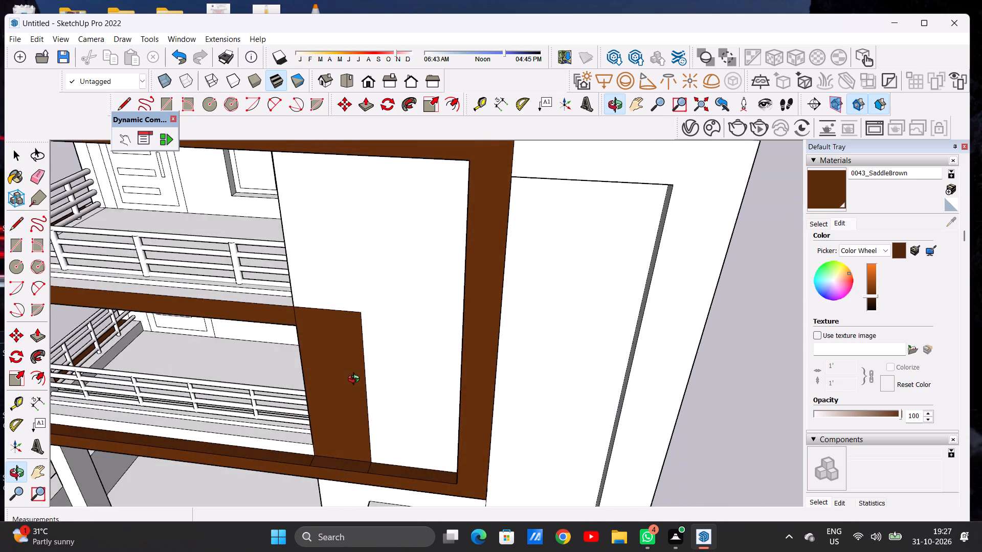
middle_click_drag(356, 380, 356, 372)
scroll(369, 311, "up", 2)
left_click(361, 309)
middle_click_drag(461, 321, 490, 314)
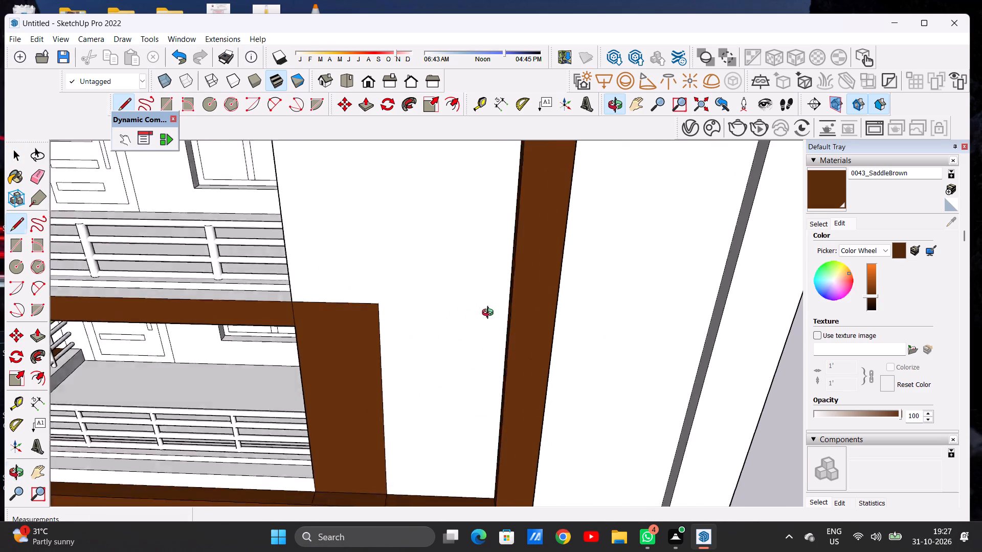
middle_click_drag(490, 314, 586, 288)
scroll(571, 278, "up", 3)
scroll(571, 278, "down", 1)
scroll(571, 278, "up", 2)
left_click(566, 261)
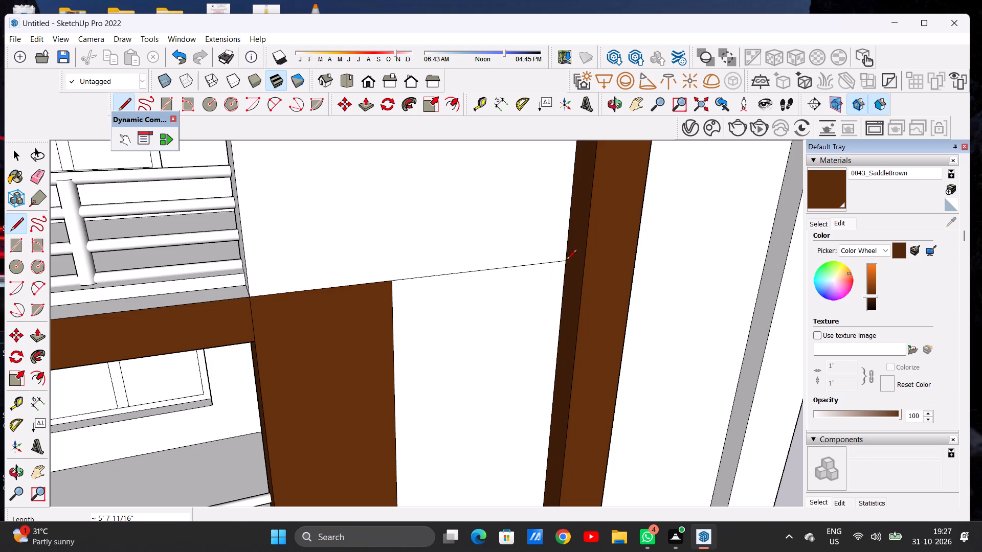
key("space")
Start a rectangle on the white wall area between the brown panel and the lower frame's vertical band.
scroll(415, 309, "down", 8)
scroll(370, 337, "down", 2)
scroll(372, 337, "up", 1)
scroll(372, 337, "down", 9)
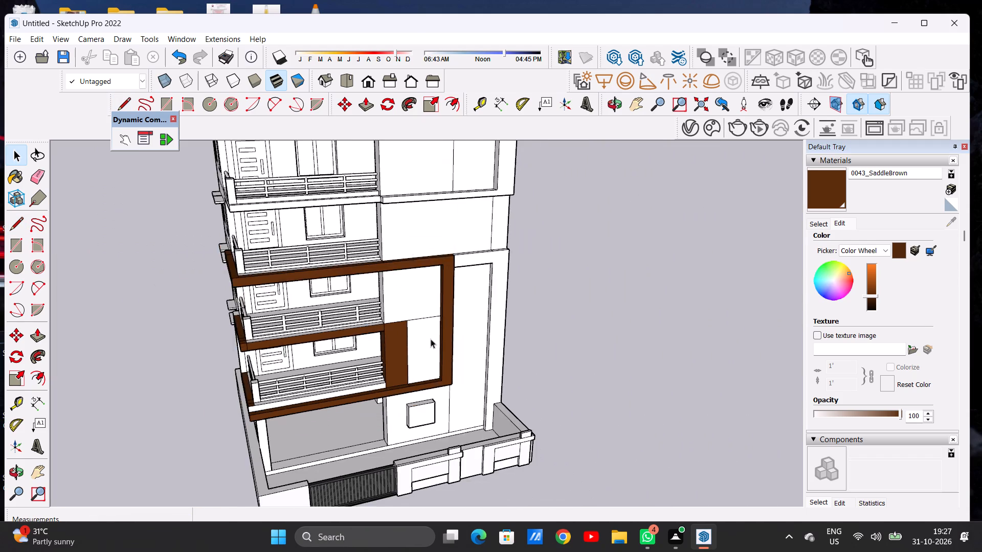
middle_click_drag(422, 353, 334, 286)
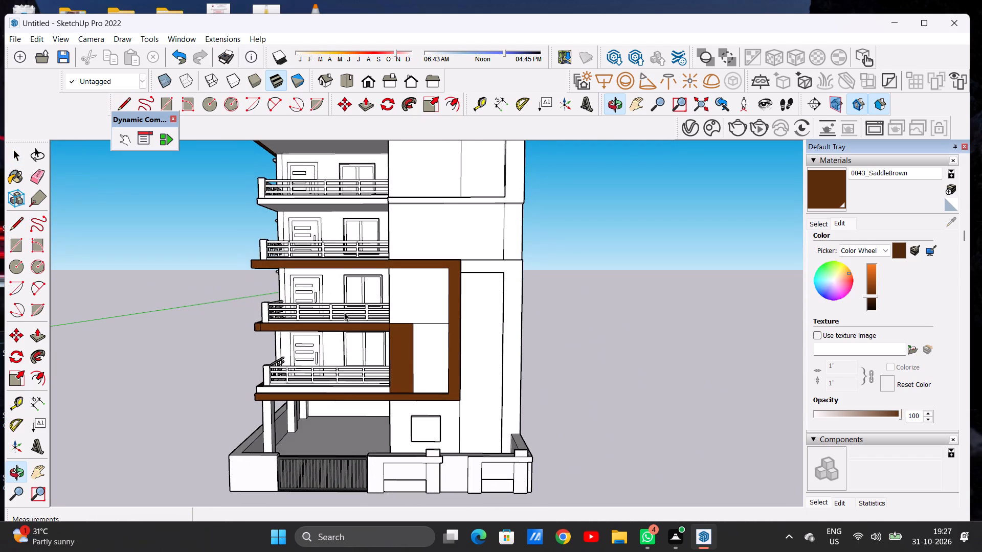
scroll(406, 271, "down", 5)
scroll(412, 334, "up", 1)
scroll(412, 340, "down", 1)
scroll(412, 343, "up", 9)
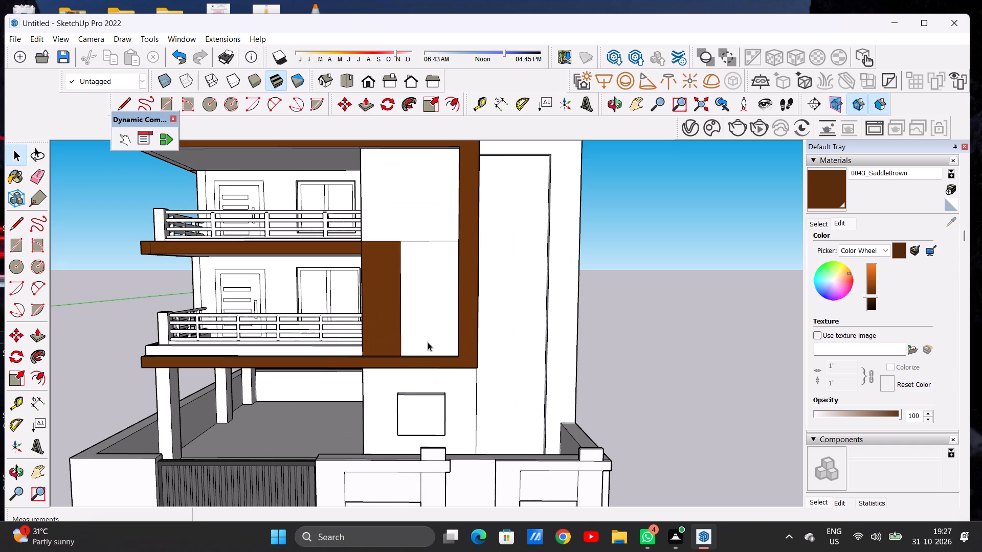
key("r")
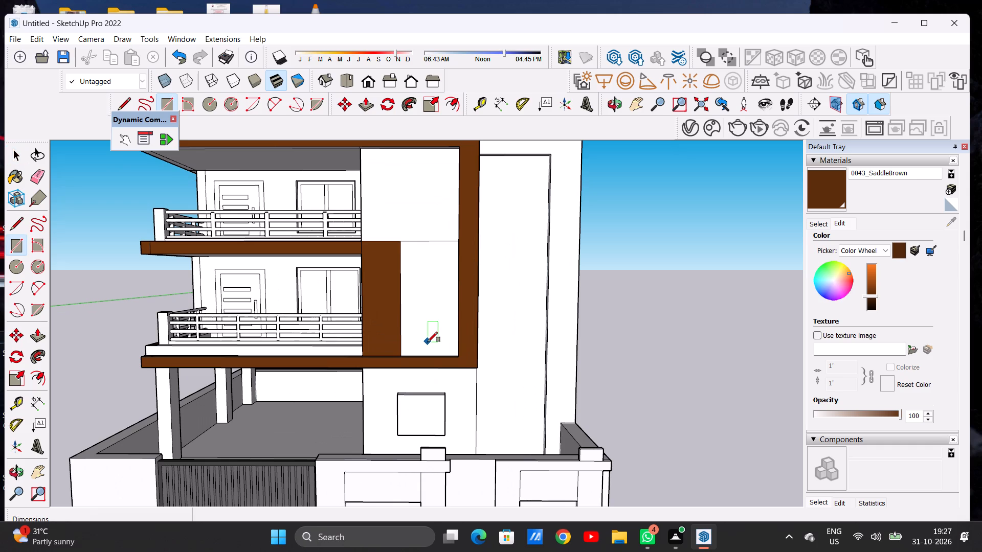
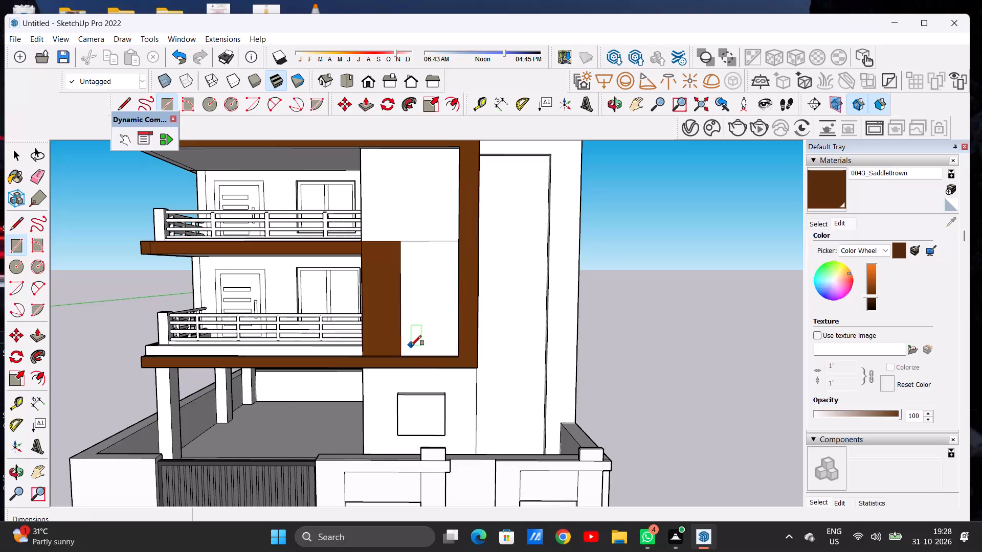
Draw a rectangle about 8' 10" by 3' 9" on the white wall area beside the lower frame's brown panel.
scroll(406, 323, "down", 11)
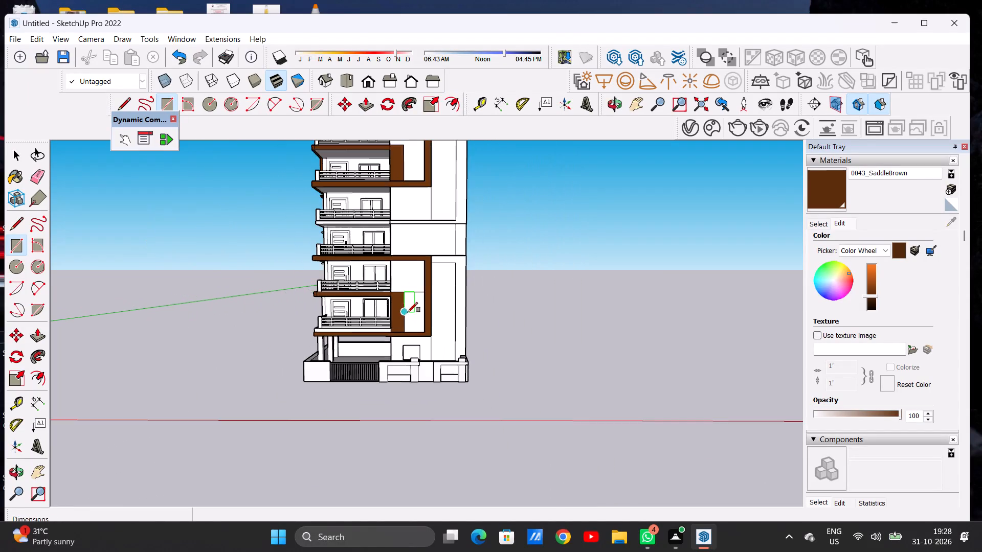
scroll(408, 305, "up", 14)
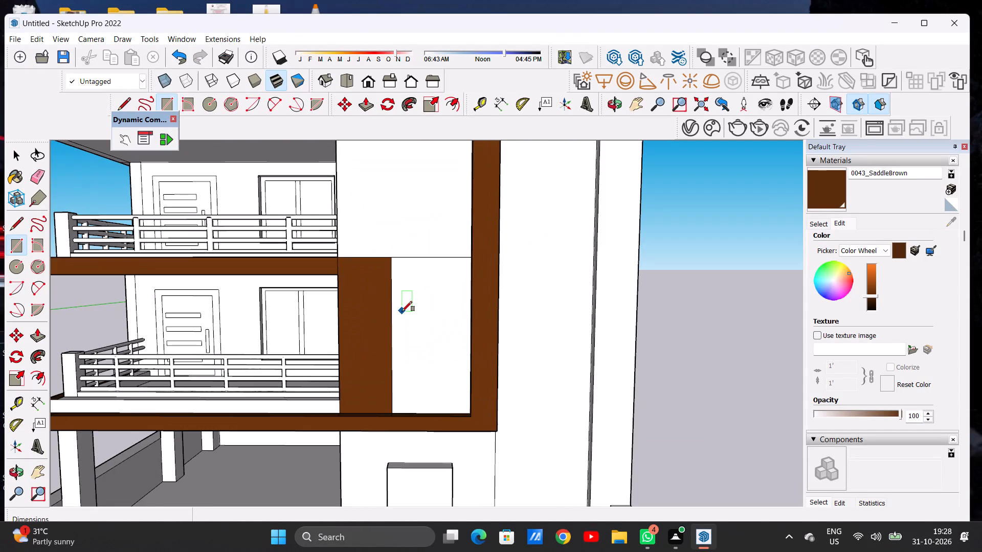
scroll(462, 324, "down", 9)
middle_click_drag(438, 345, 436, 329)
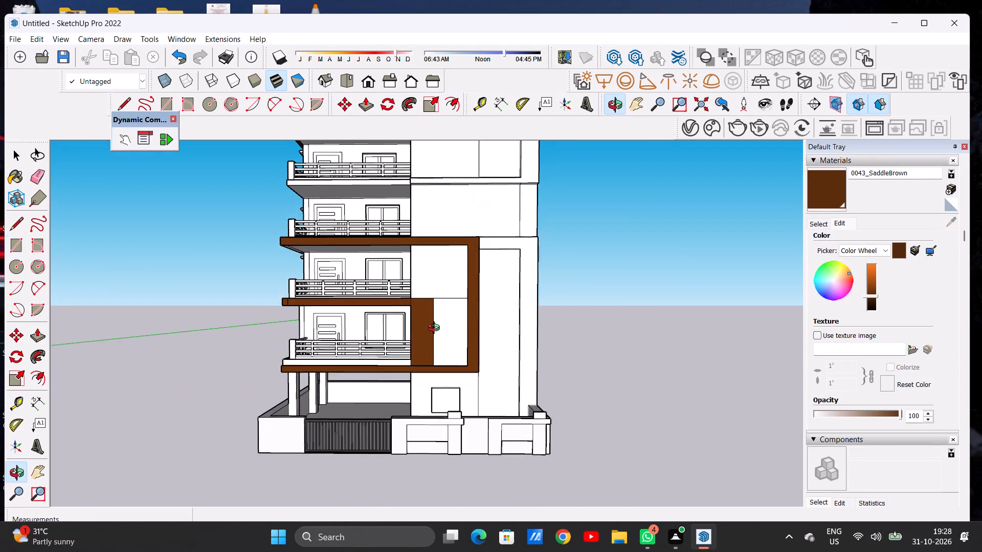
middle_click_drag(436, 329, 436, 328)
scroll(442, 320, "up", 7)
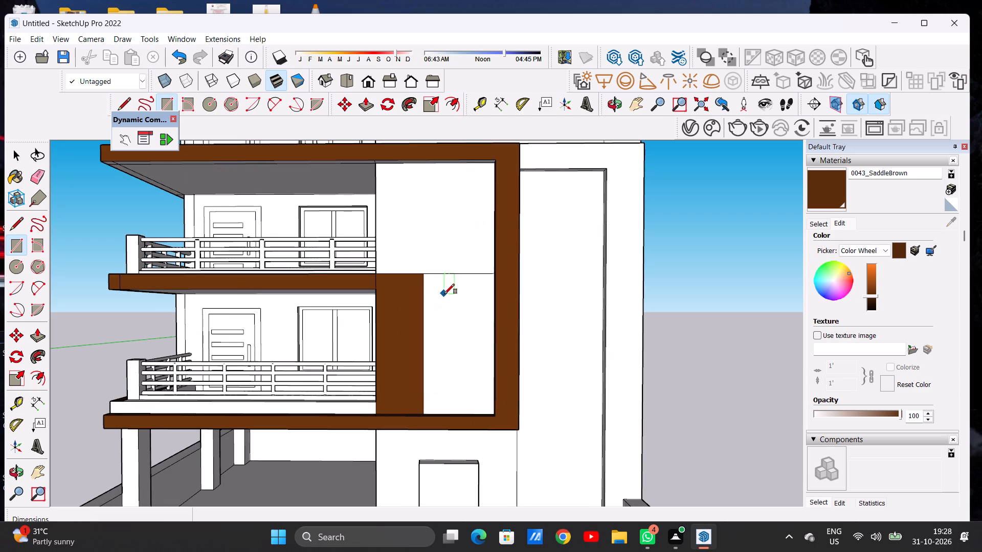
left_click(434, 294)
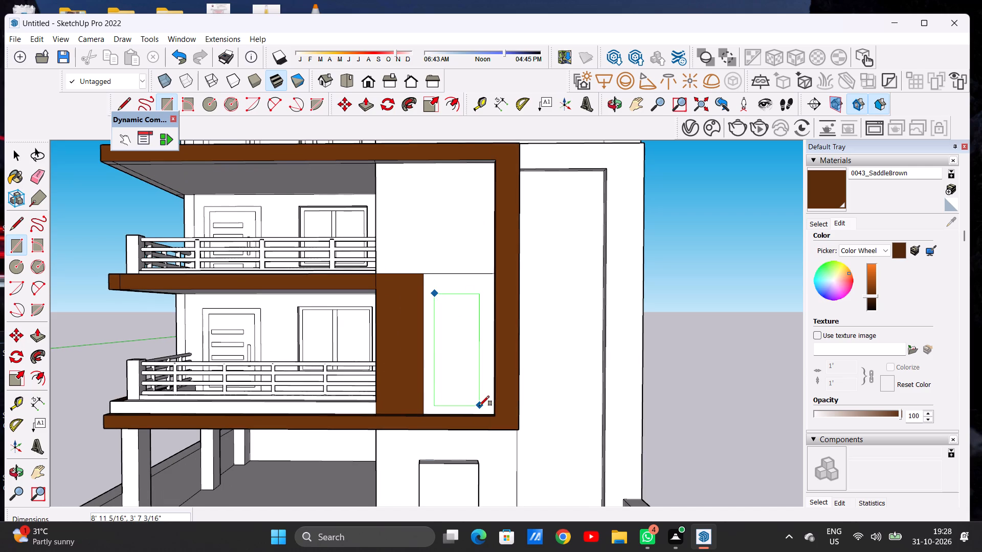
scroll(484, 403, "up", 5)
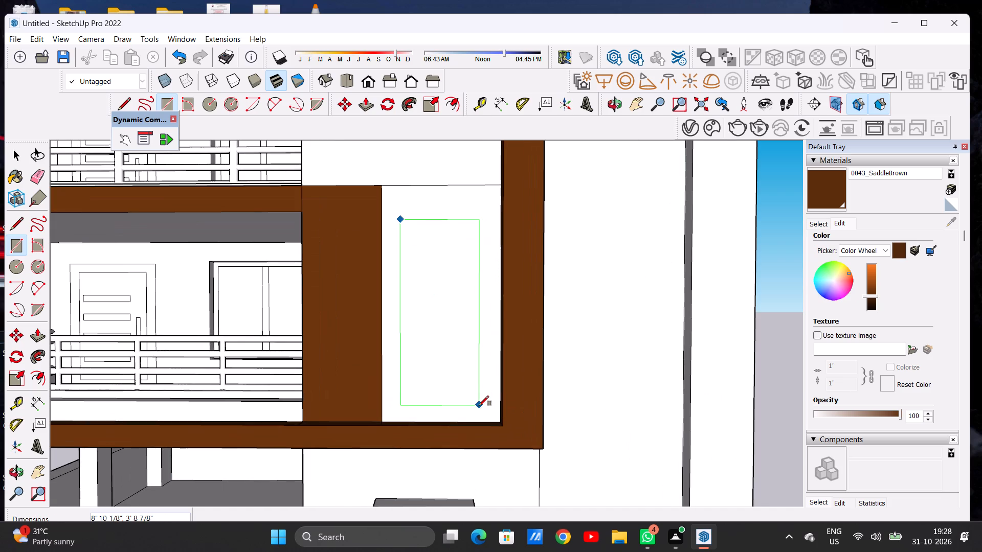
left_click(479, 406)
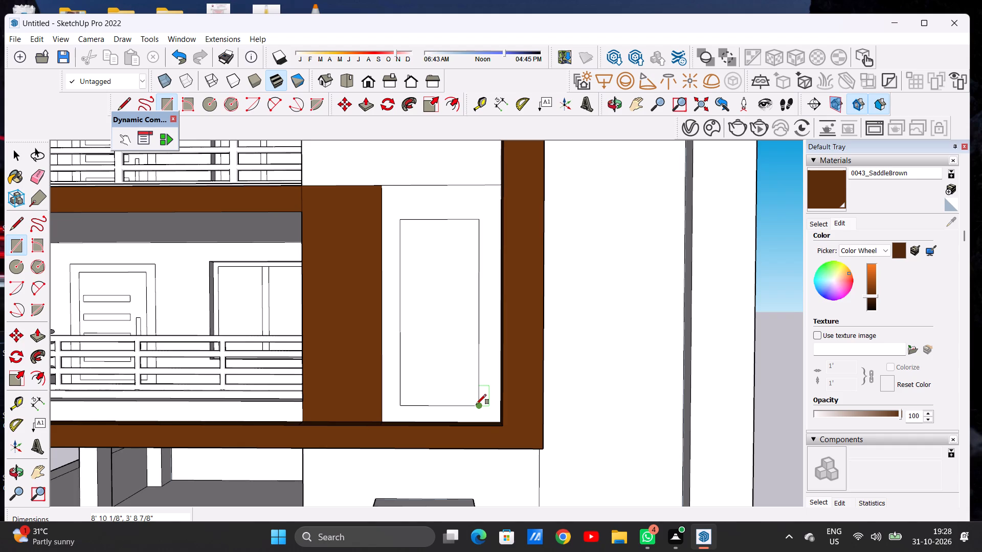
key("space")
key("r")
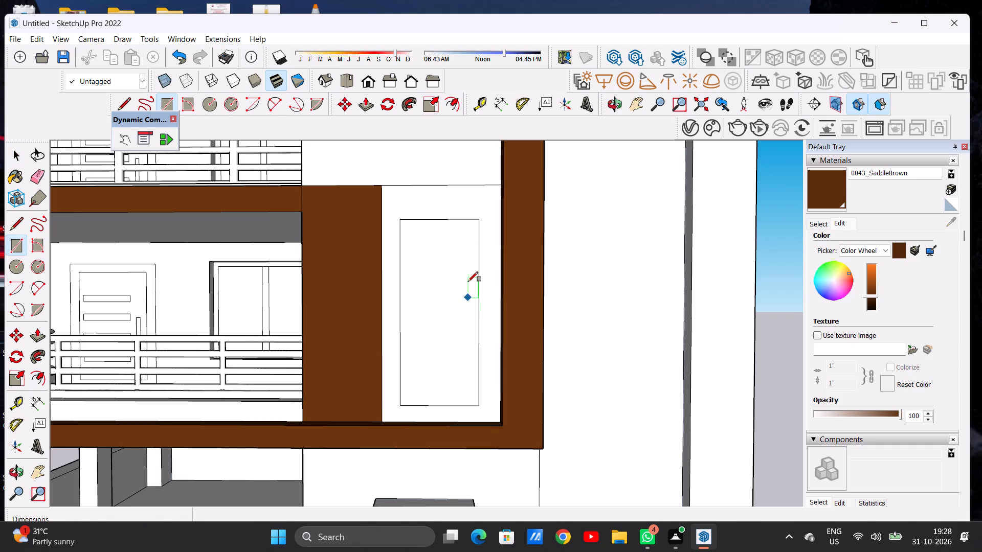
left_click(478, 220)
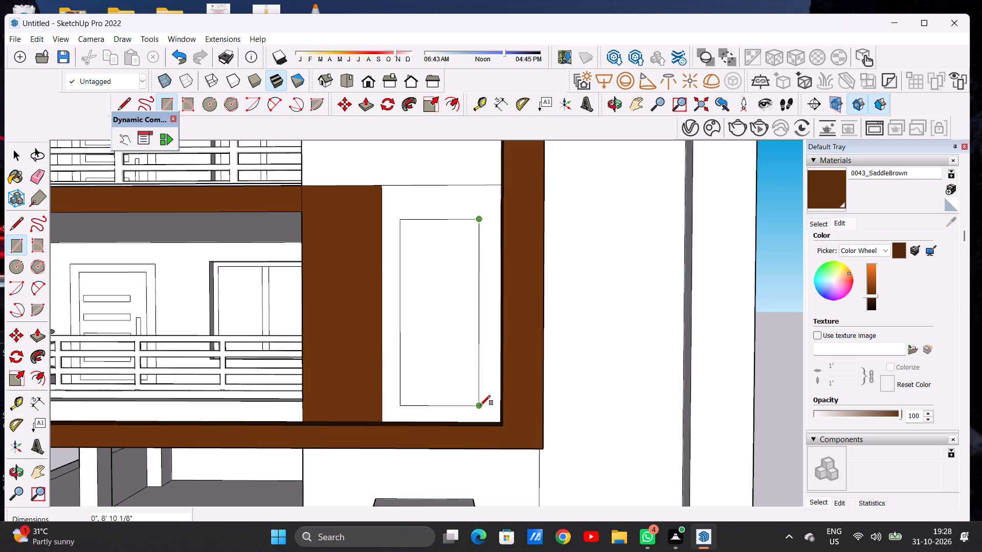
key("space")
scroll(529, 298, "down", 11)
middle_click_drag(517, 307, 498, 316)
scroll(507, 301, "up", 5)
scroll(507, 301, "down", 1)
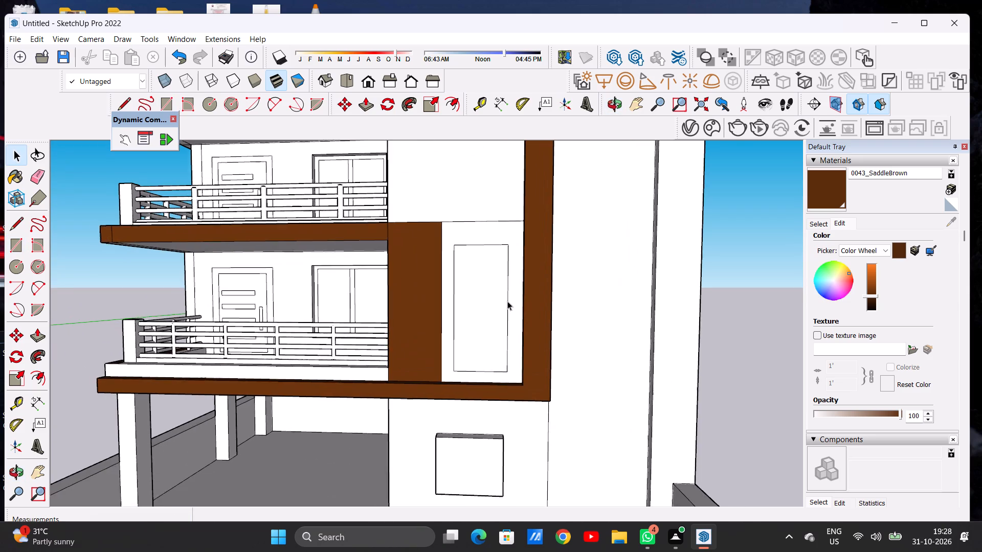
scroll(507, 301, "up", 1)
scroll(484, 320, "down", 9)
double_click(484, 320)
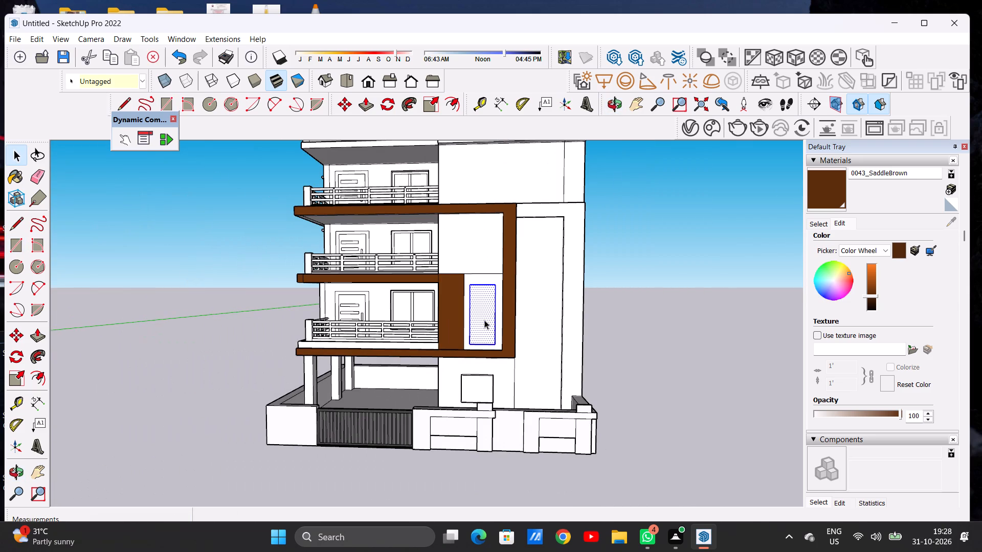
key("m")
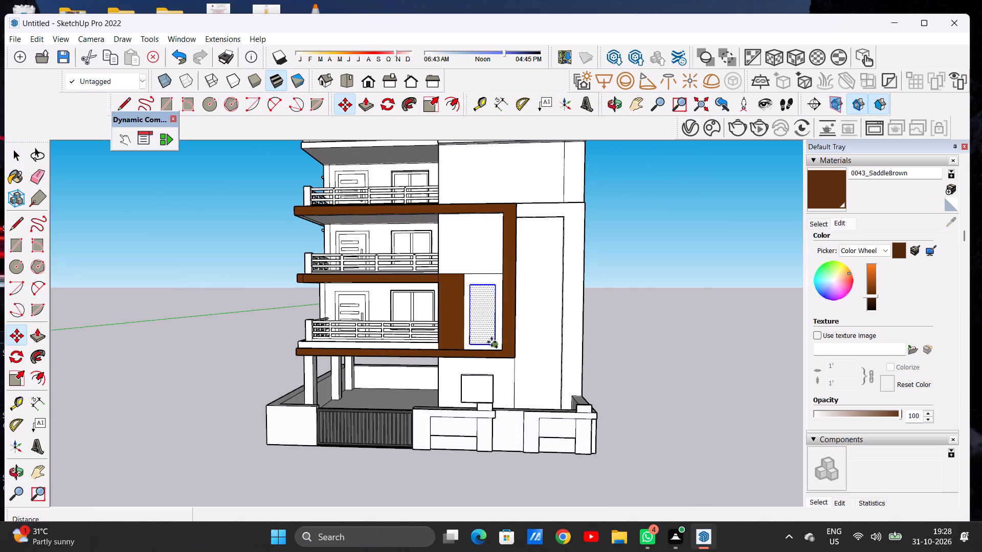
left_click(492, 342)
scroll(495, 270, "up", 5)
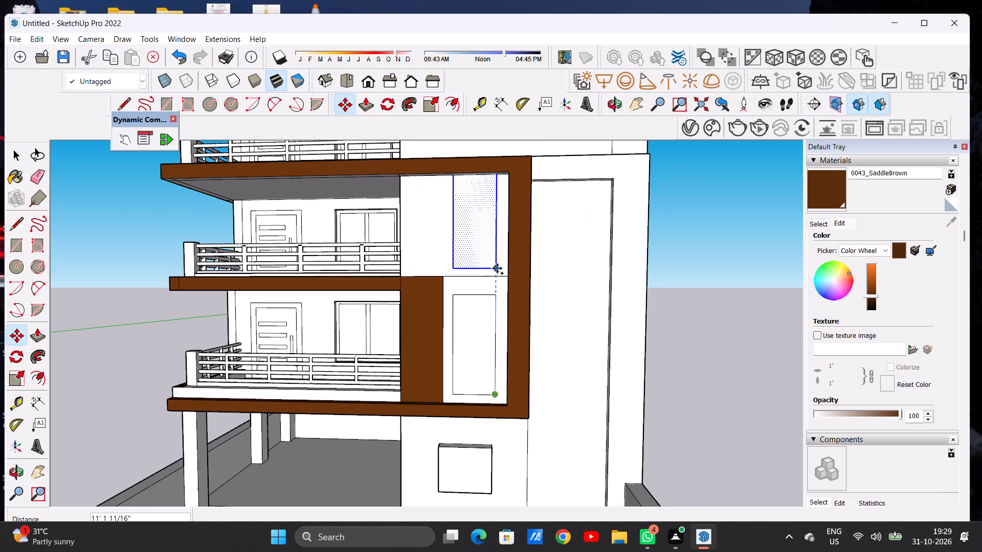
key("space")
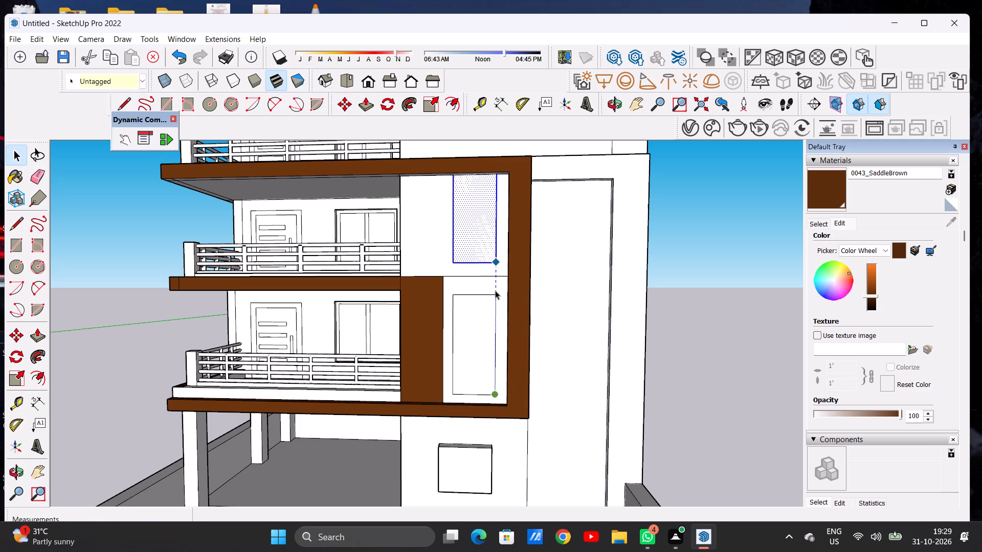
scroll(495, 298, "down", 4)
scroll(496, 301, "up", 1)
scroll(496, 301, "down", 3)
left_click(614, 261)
Offset the rectangle beside the lower brown panel inward by about 6 1/2" to form a window border.
scroll(477, 314, "up", 5)
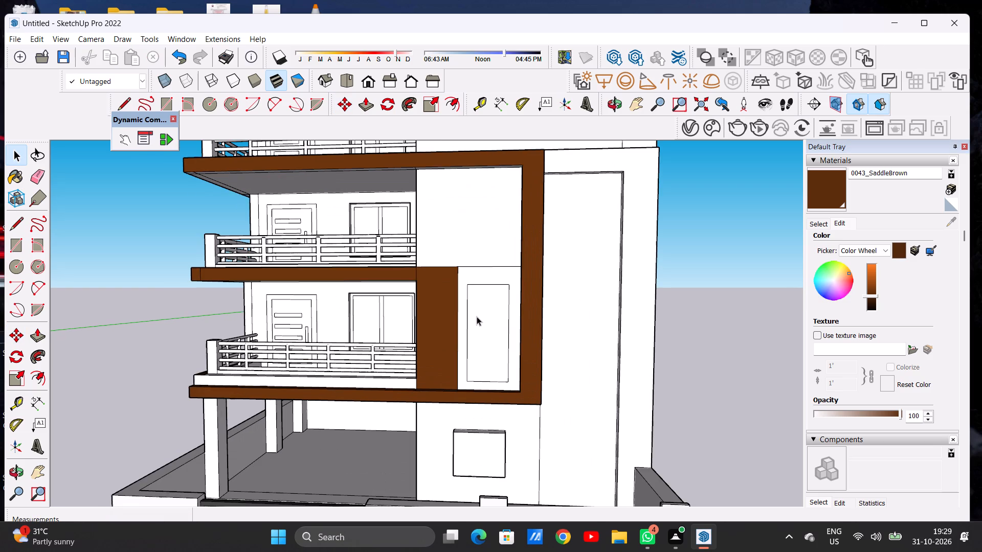
type("OF")
scroll(487, 292, "up", 4)
left_click(484, 288)
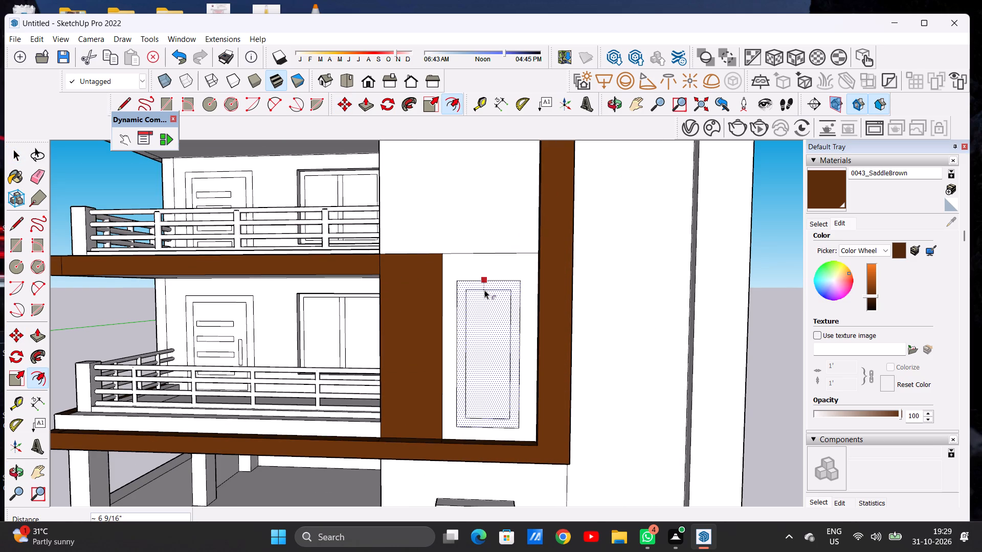
left_click(484, 290)
key("space")
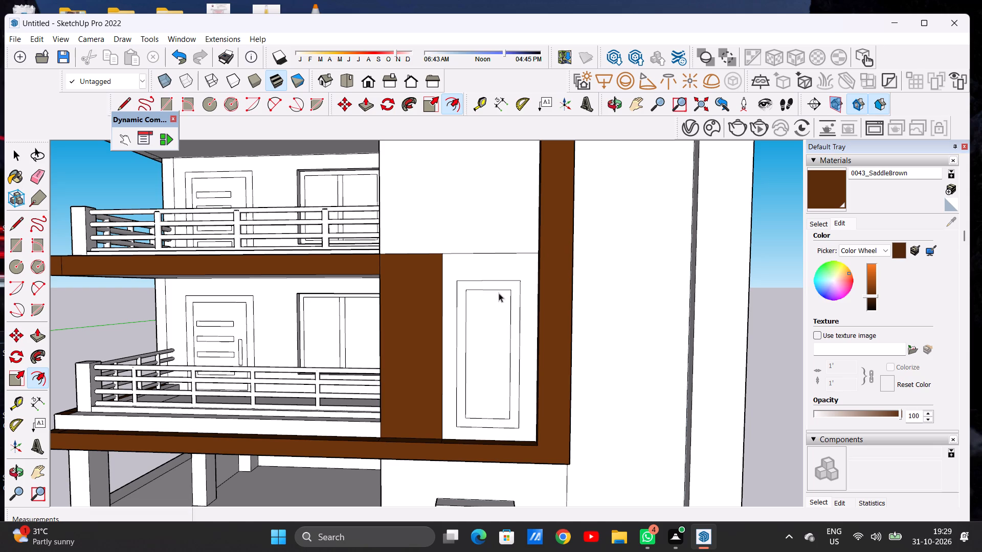
Push/Pull the border face beside the lower brown panel a few inches outward from the wall.
middle_click_drag(483, 327, 447, 369)
key("p")
middle_click_drag(473, 358, 416, 361)
scroll(437, 326, "up", 4)
scroll(438, 324, "down", 1)
scroll(438, 323, "up", 2)
left_click(446, 320)
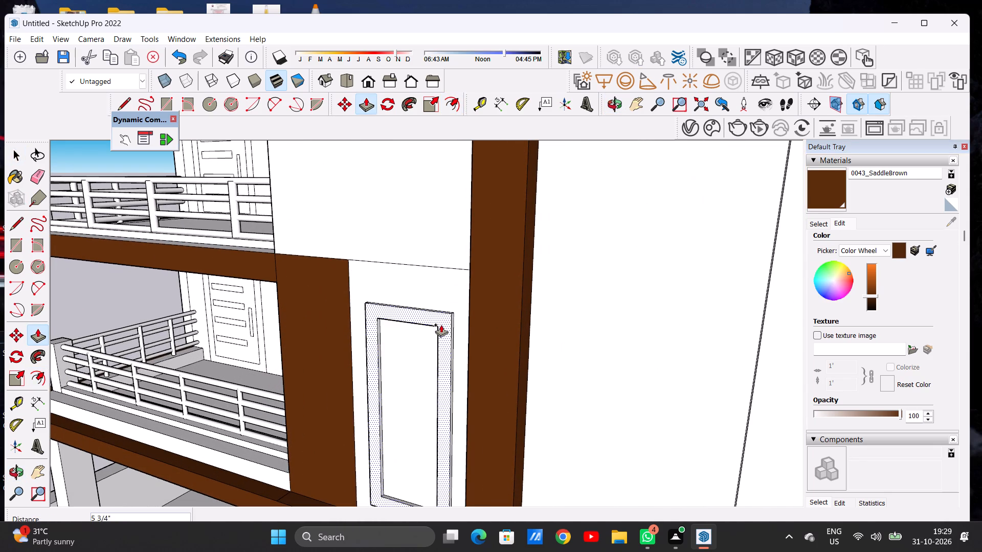
left_click(441, 327)
key("space")
Draw a rectangle about 7' 6" by 3' 5" on the lower frame's upper white wall area, above the raised window border.
scroll(458, 309, "down", 6)
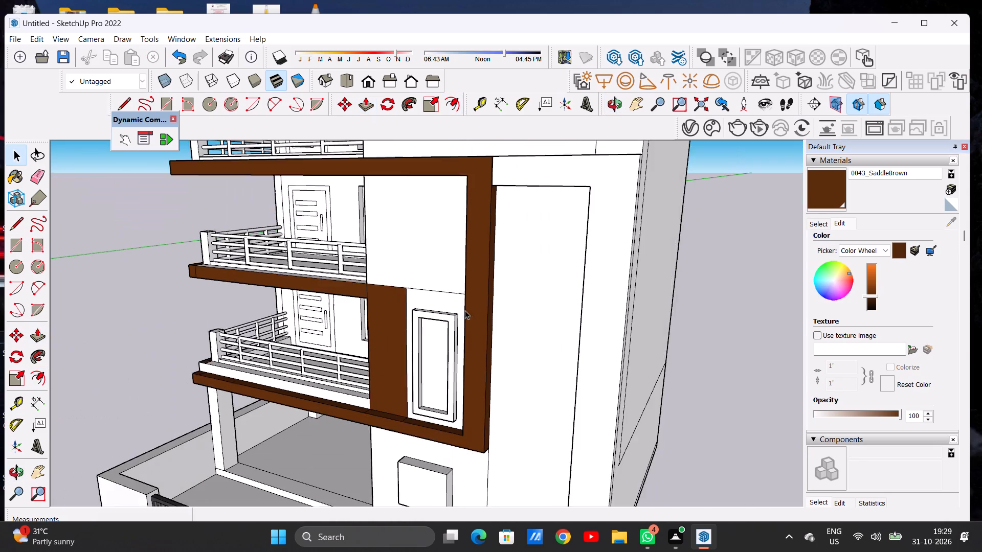
scroll(465, 310, "down", 6)
scroll(470, 307, "up", 1)
scroll(470, 307, "down", 1)
middle_click_drag(426, 312, 518, 292)
scroll(467, 302, "down", 5)
scroll(477, 258, "up", 6)
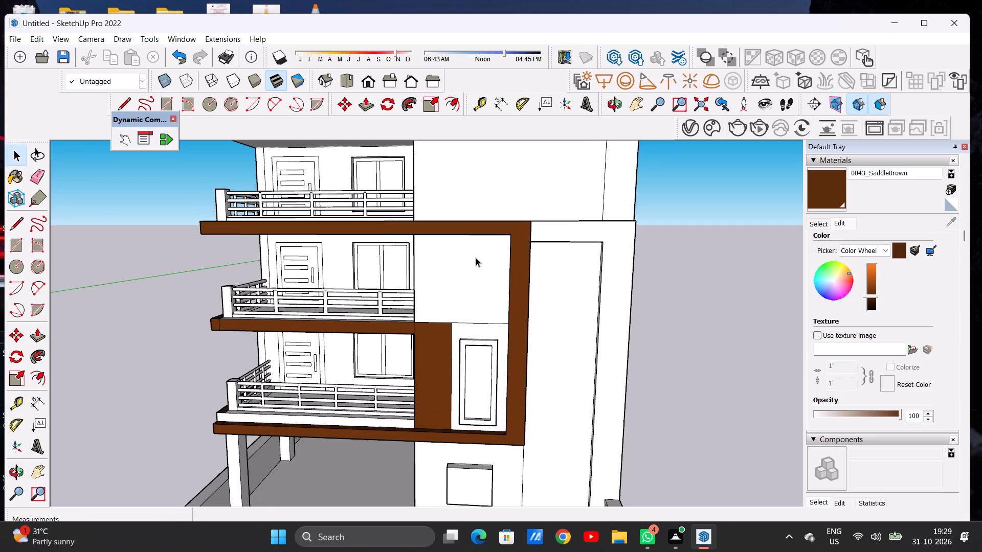
key("r")
scroll(470, 258, "up", 4)
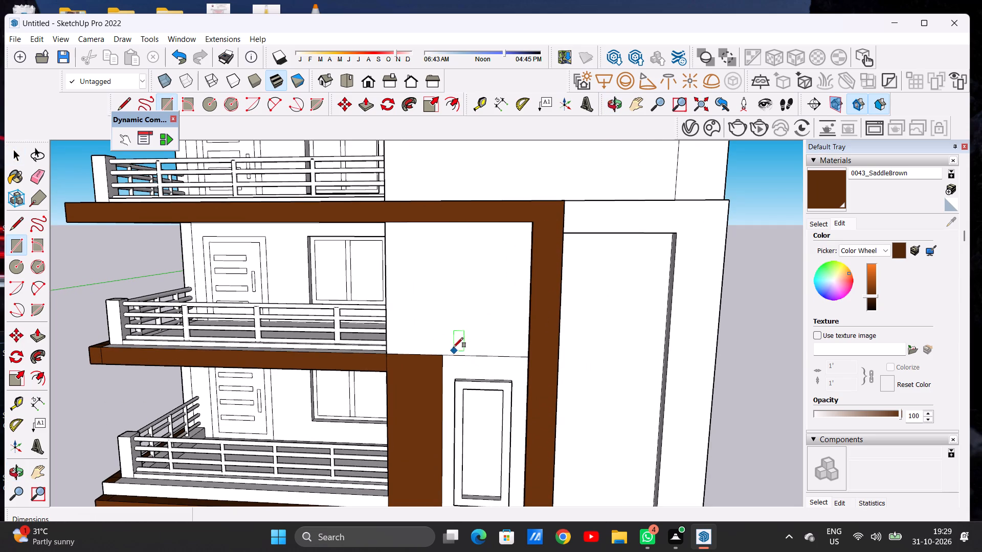
left_click(455, 229)
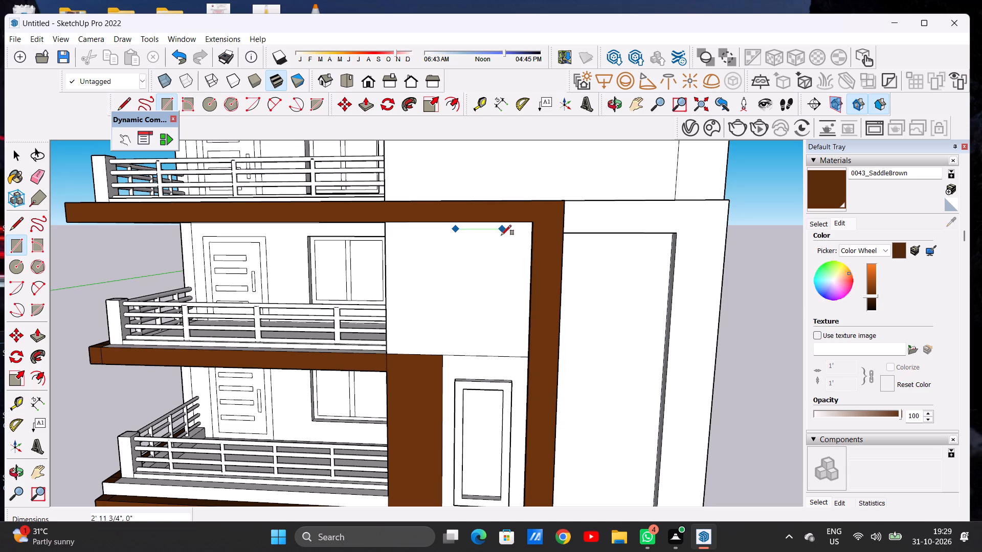
left_click(506, 344)
key("space")
Offset the lower frame's upper rectangle inward by about 6" to form a second window border.
scroll(460, 312, "down", 5)
middle_click_drag(471, 320, 472, 289)
scroll(478, 266, "up", 3)
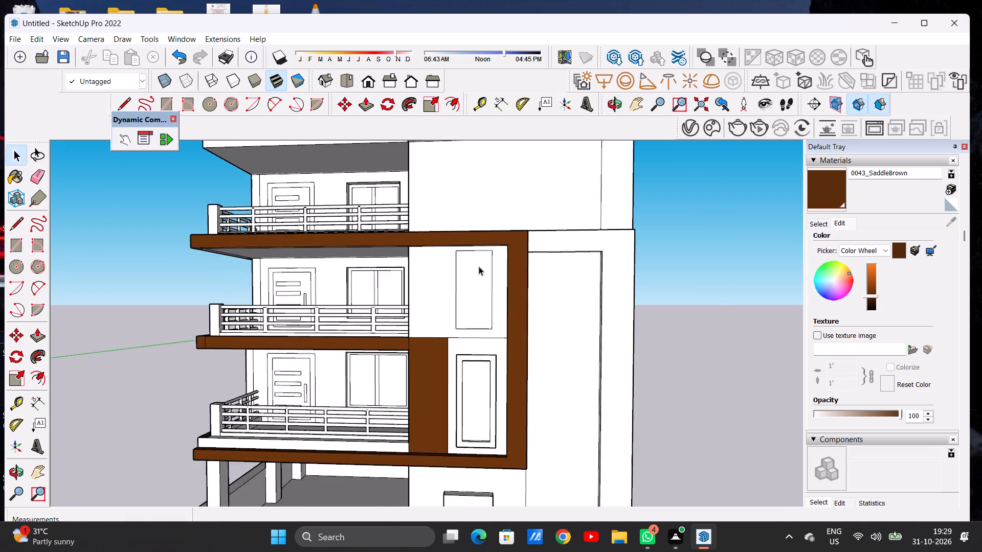
scroll(479, 266, "up", 2)
type("OF")
middle_click_drag(474, 300, 475, 334)
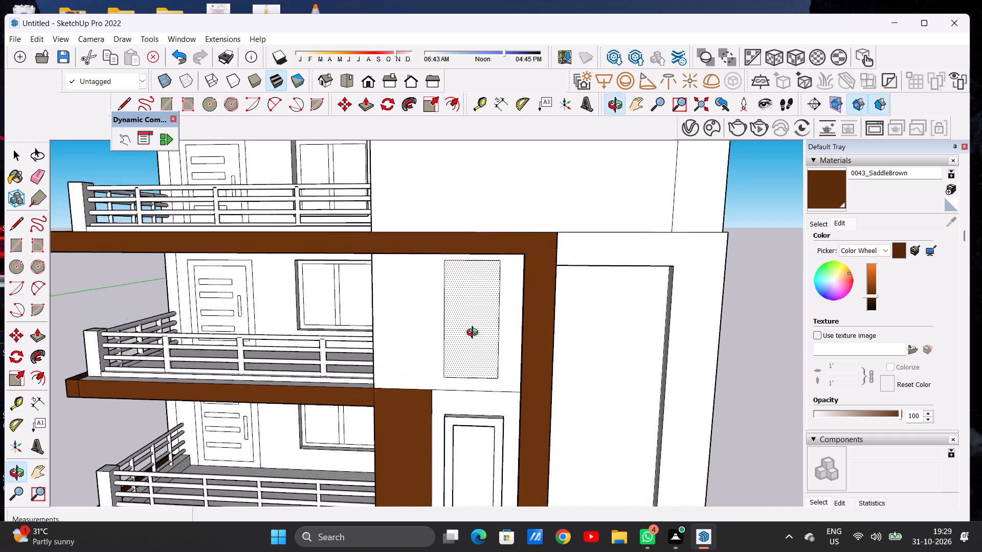
middle_click_drag(475, 334, 473, 344)
scroll(468, 279, "up", 2)
left_click(463, 271)
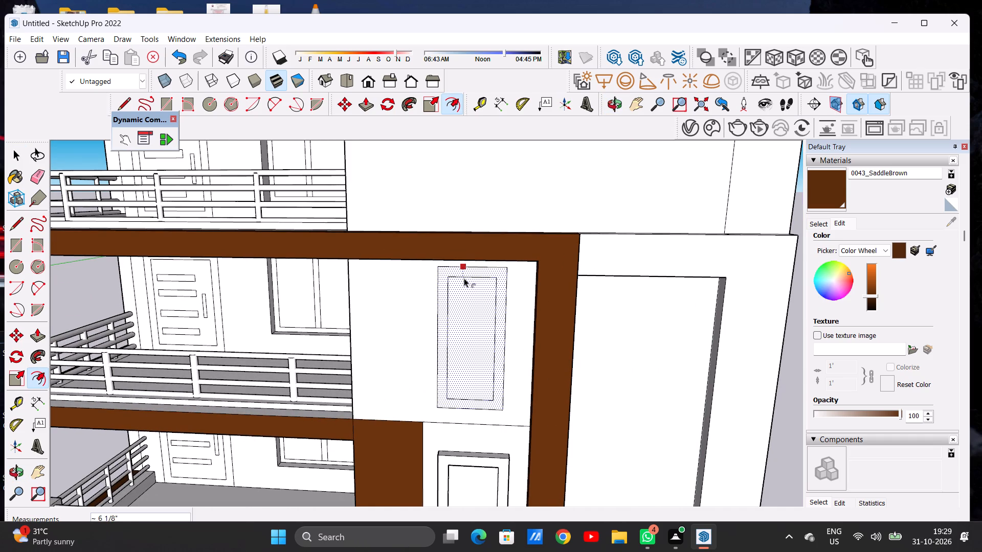
left_click(464, 278)
key("space")
Push/Pull the lower frame's upper window border several inches outward from the wall.
scroll(503, 251, "down", 6)
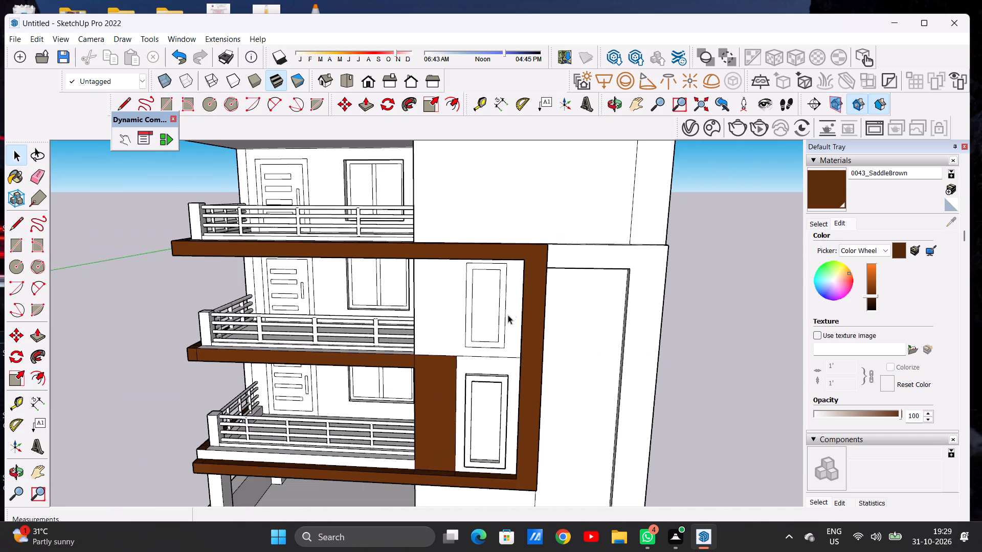
middle_click_drag(497, 319, 386, 347)
key("p")
scroll(447, 285, "up", 10)
scroll(451, 282, "down", 1)
scroll(451, 282, "up", 2)
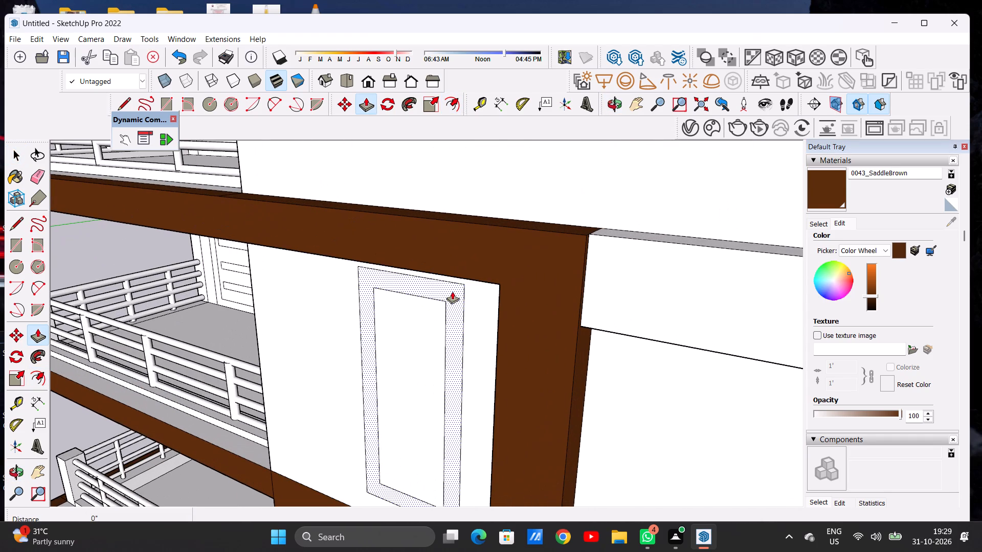
left_click(452, 297)
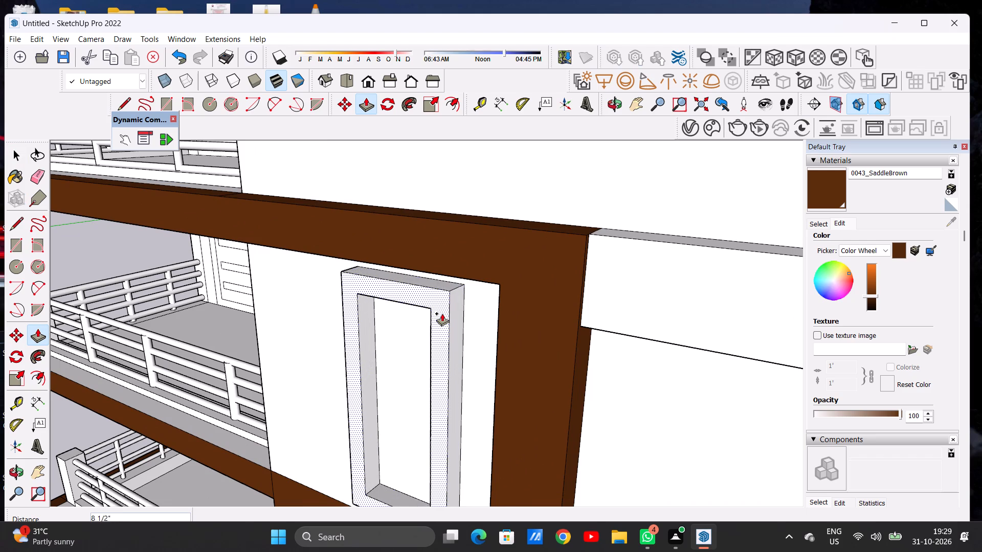
left_click(444, 312)
key("space")
Examine the two raised window borders in the lower frame up close and against the whole front facade.
scroll(472, 285, "down", 15)
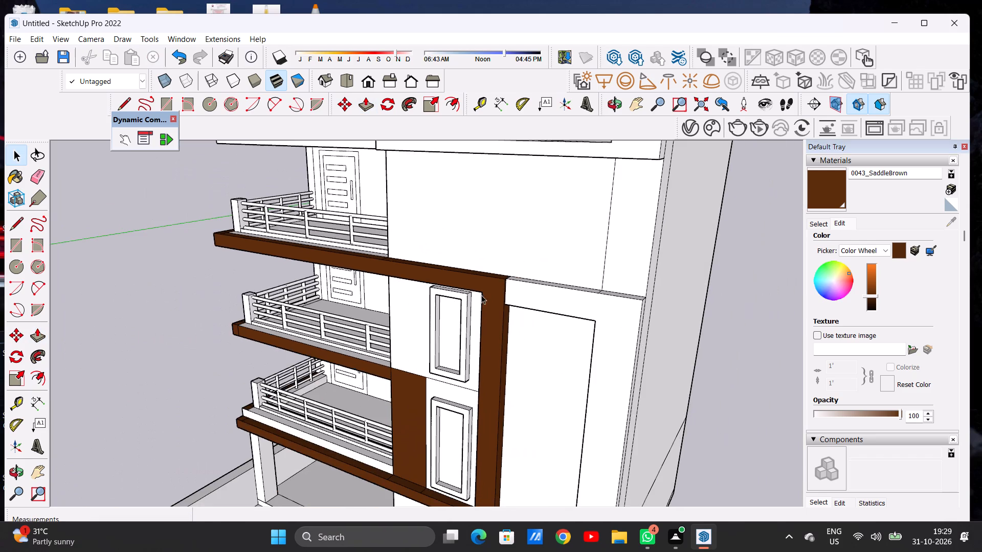
middle_click_drag(456, 339, 546, 304)
scroll(466, 322, "down", 3)
scroll(466, 324, "up", 1)
scroll(466, 324, "down", 6)
middle_click_drag(498, 333, 538, 341)
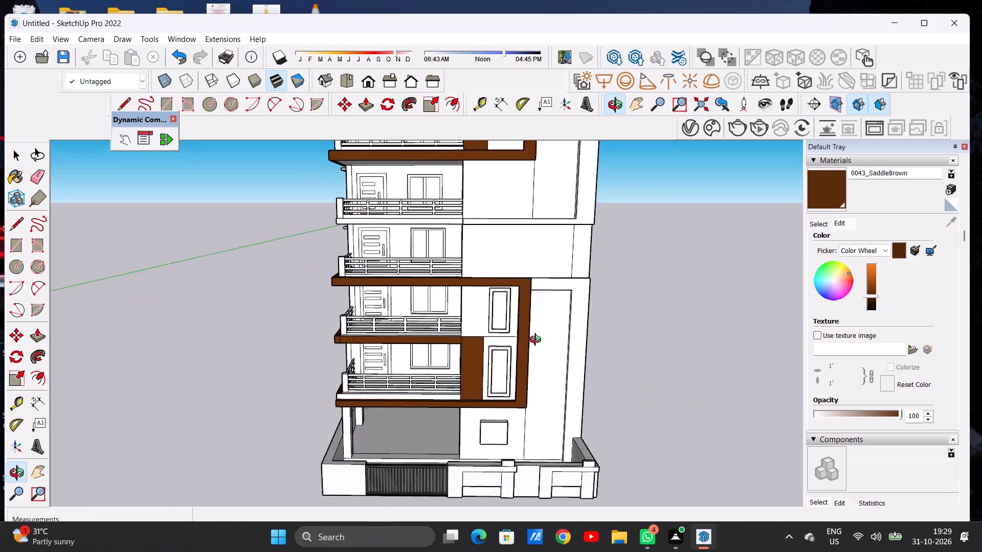
middle_click_drag(538, 341, 502, 350)
scroll(502, 350, "up", 5)
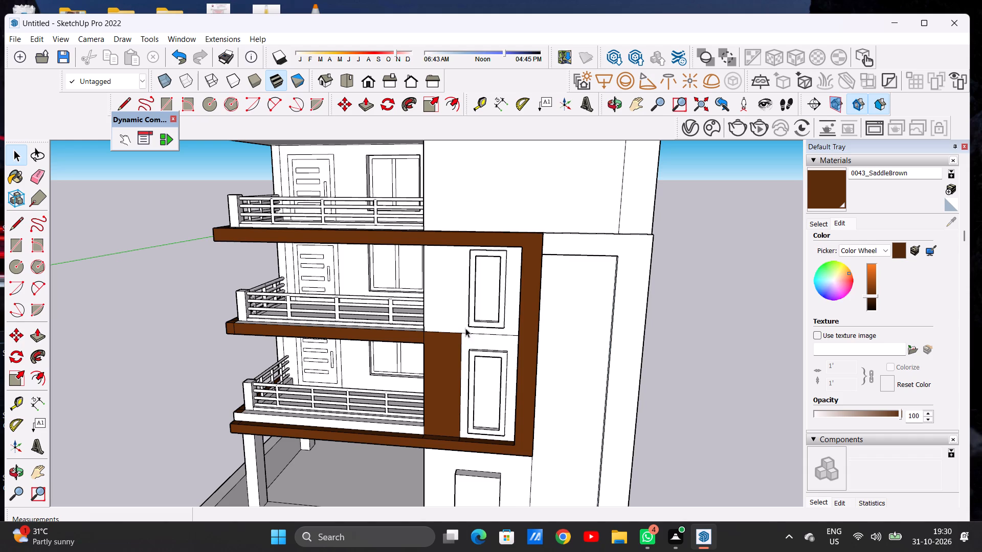
scroll(478, 297, "down", 17)
middle_click(499, 298)
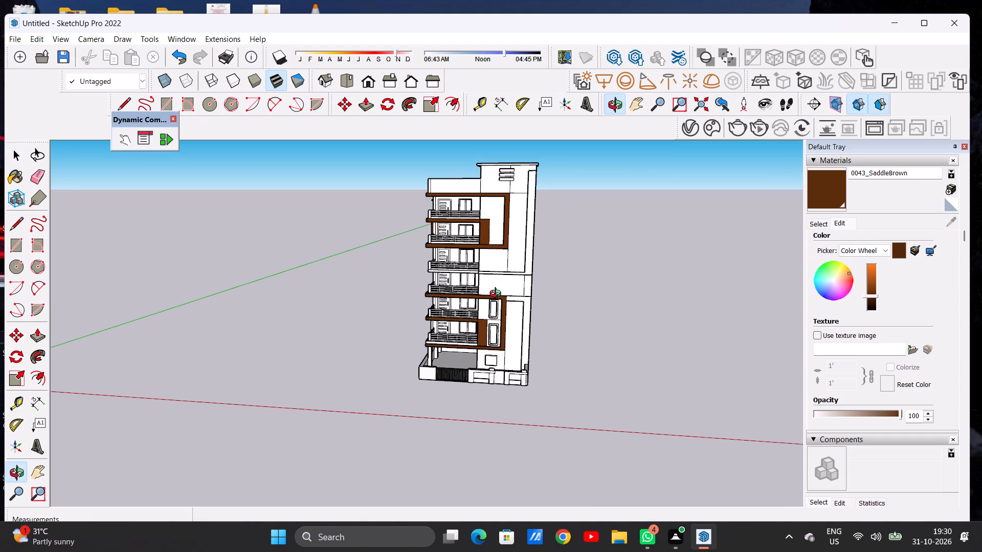
scroll(488, 278, "up", 7)
scroll(495, 290, "down", 1)
scroll(495, 290, "up", 1)
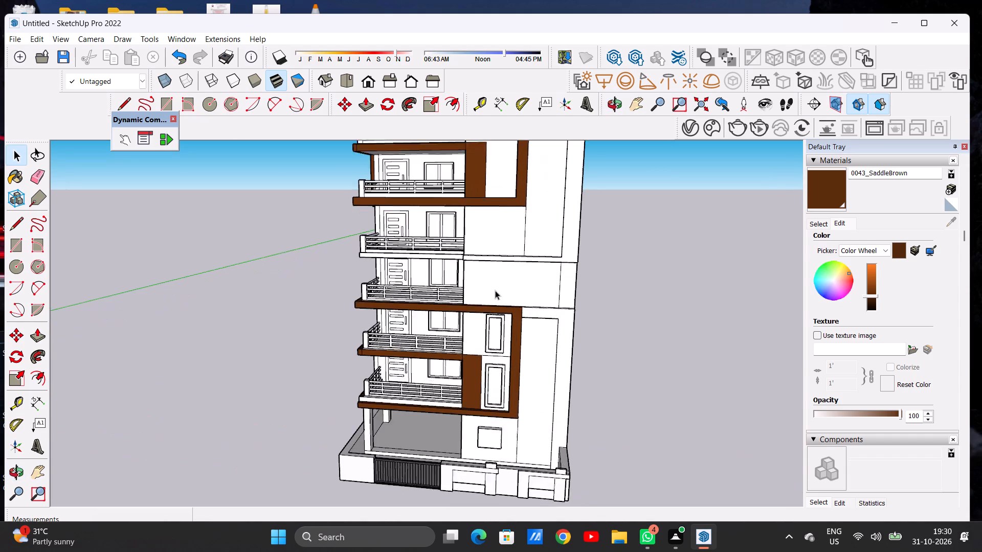
Draw a rectangle about 7' 1" by 3' 5" on the white wall one floor above the lower brown frame.
scroll(495, 290, "up", 1)
middle_click_drag(488, 292, 490, 277)
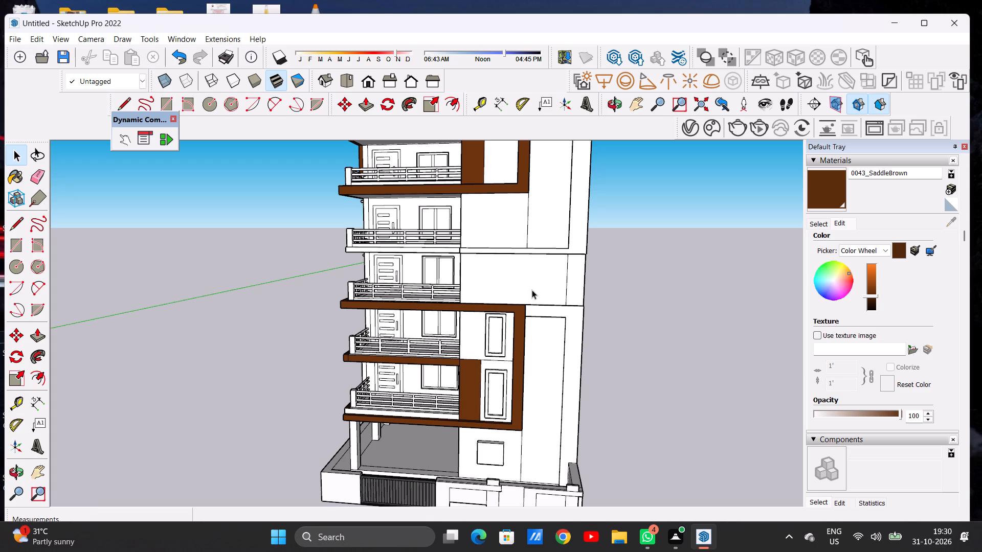
scroll(498, 287, "up", 4)
middle_click_drag(500, 279, 527, 266)
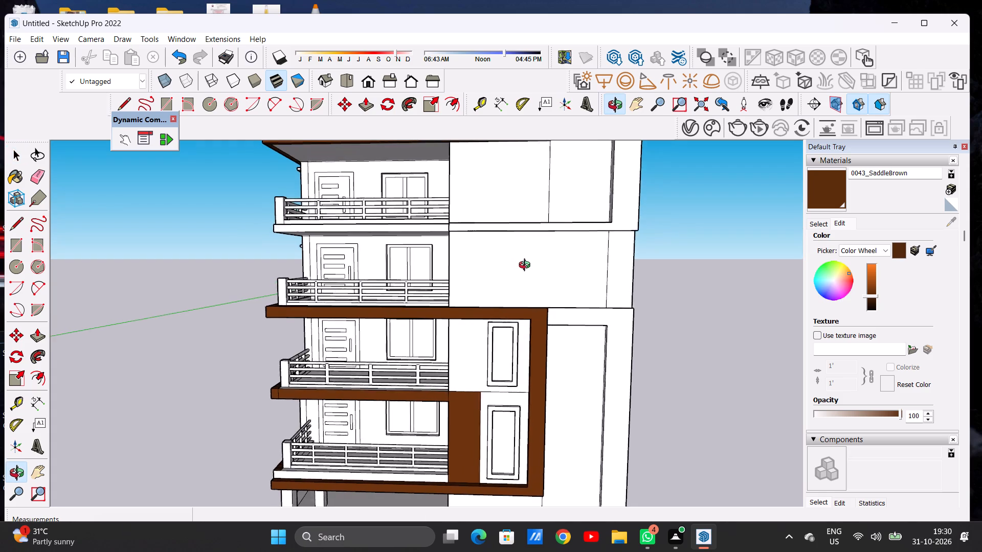
middle_click_drag(527, 266, 523, 264)
scroll(523, 264, "up", 1)
key("r")
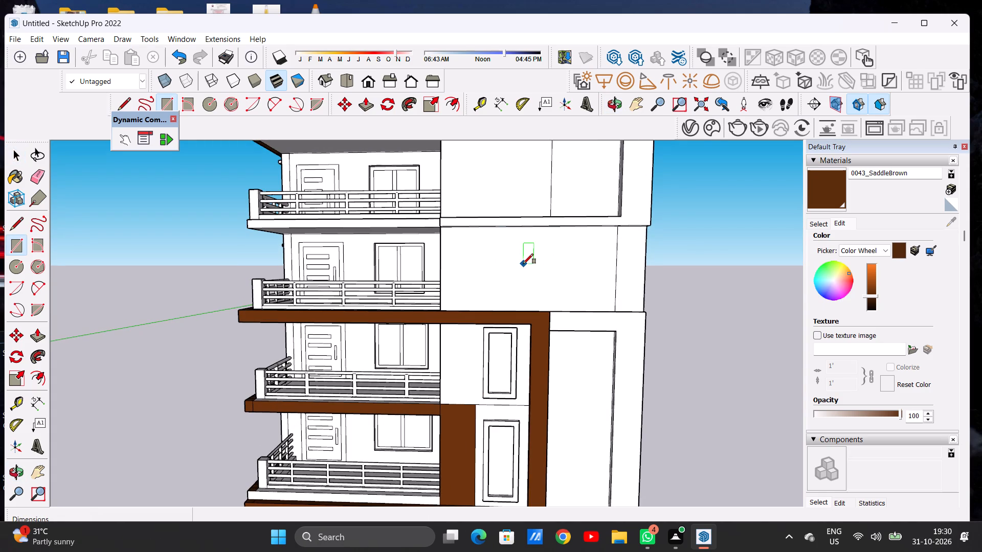
scroll(522, 264, "up", 5)
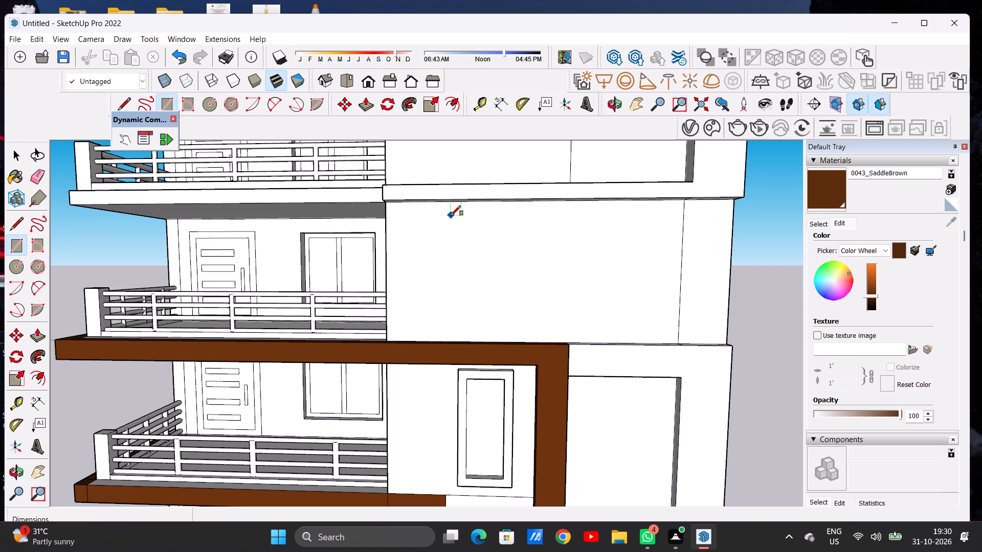
left_click(451, 216)
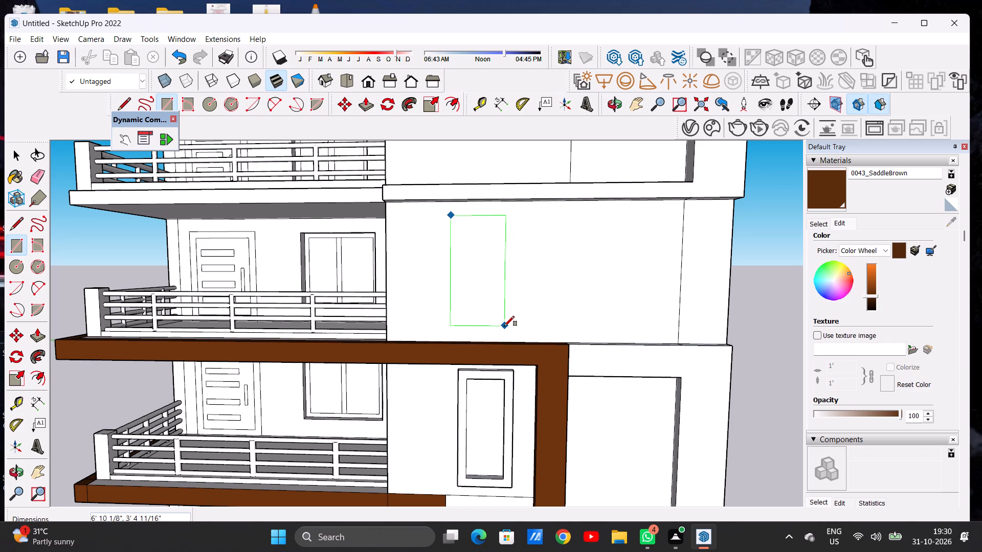
left_click(505, 330)
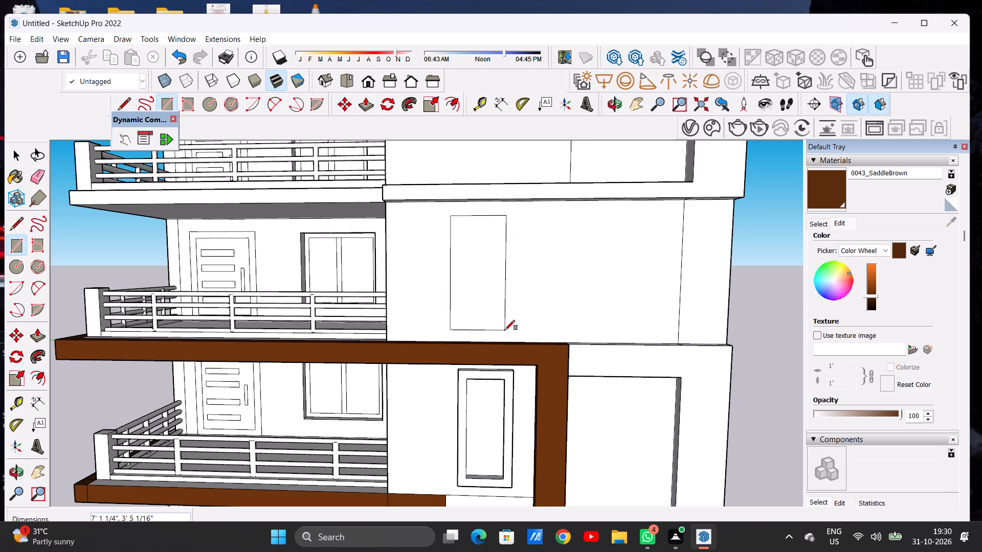
Move the new rectangle a few inches sideways, toward alignment with the raised window borders below it.
key("space")
double_click(488, 319)
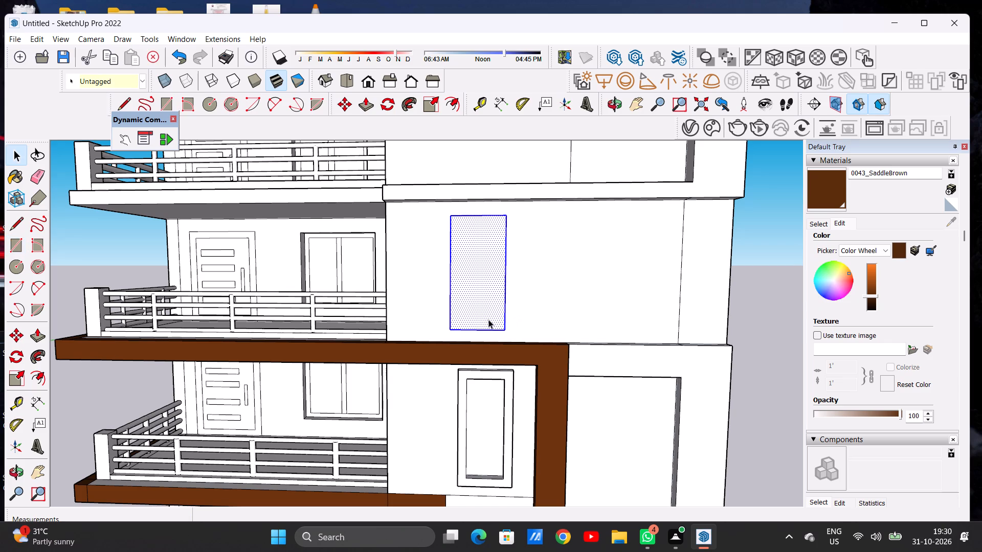
key("m")
left_click(507, 329)
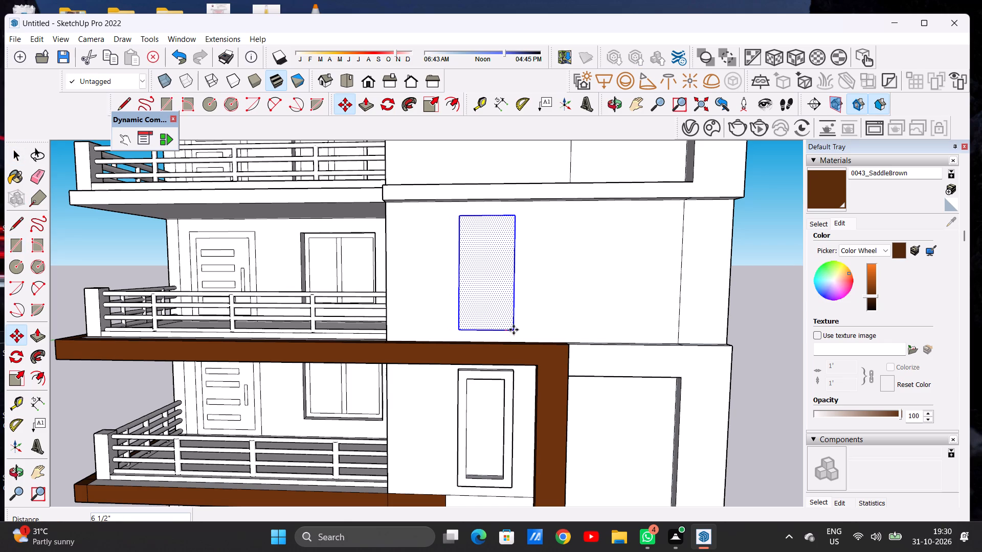
left_click(511, 330)
key("space")
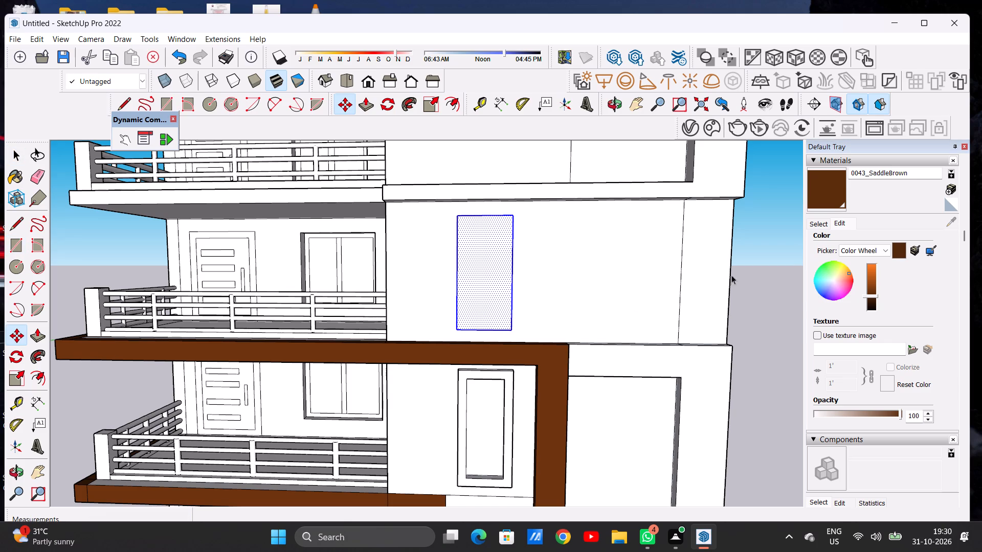
left_click(752, 271)
Offset the rectangle above the lower frame inward by about 6" to form a window border.
key("o")
key("f")
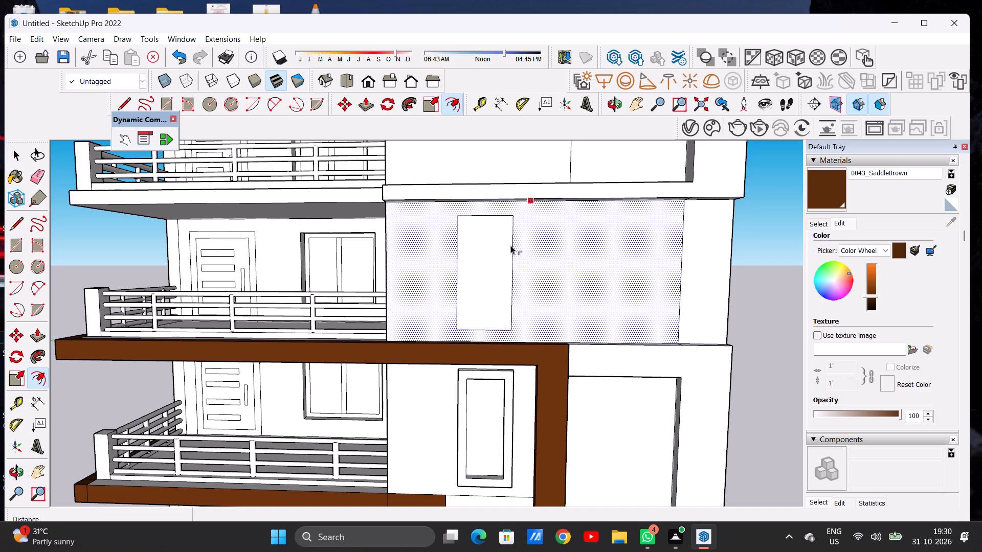
left_click(467, 216)
left_click(472, 221)
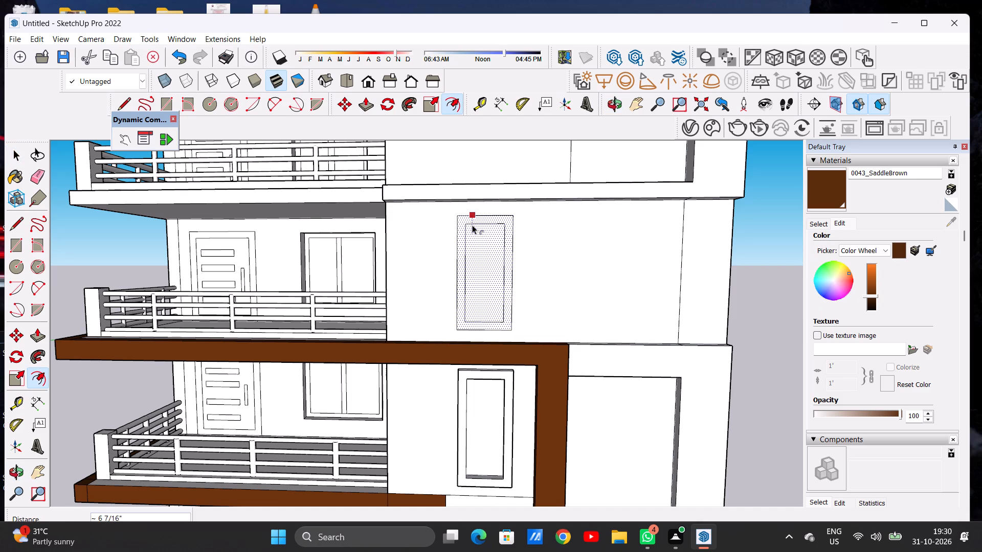
left_click(472, 225)
key("space")
Push/Pull the window border above the lower frame about 6 1/2" outward from the wall.
middle_click_drag(516, 236, 407, 265)
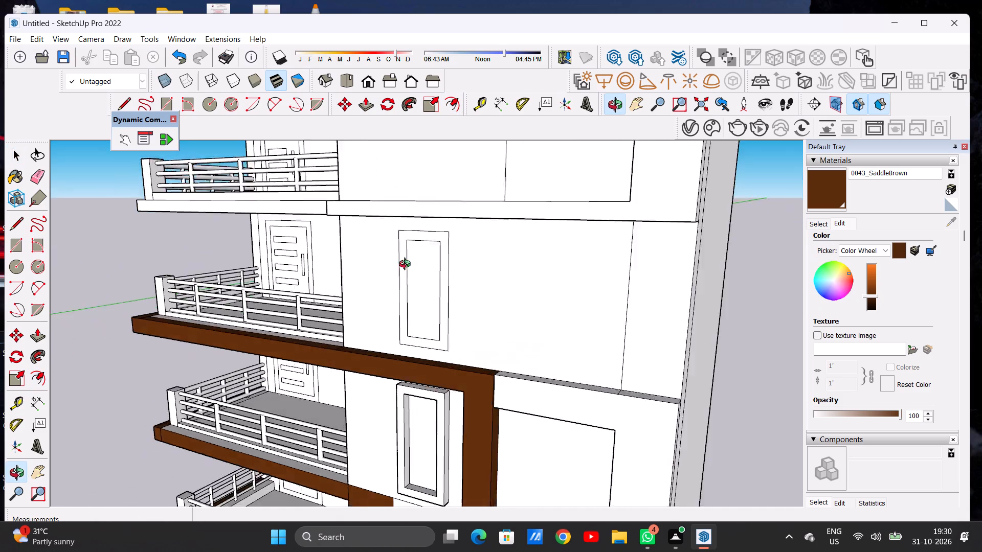
middle_click_drag(407, 265, 401, 316)
key("p")
scroll(438, 272, "up", 7)
scroll(437, 285, "down", 1)
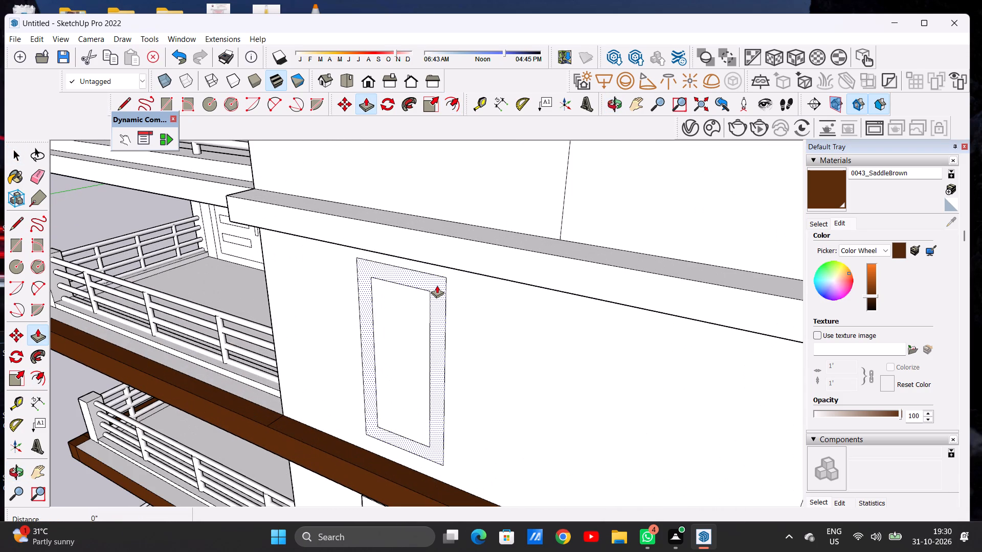
left_click(437, 285)
left_click(427, 290)
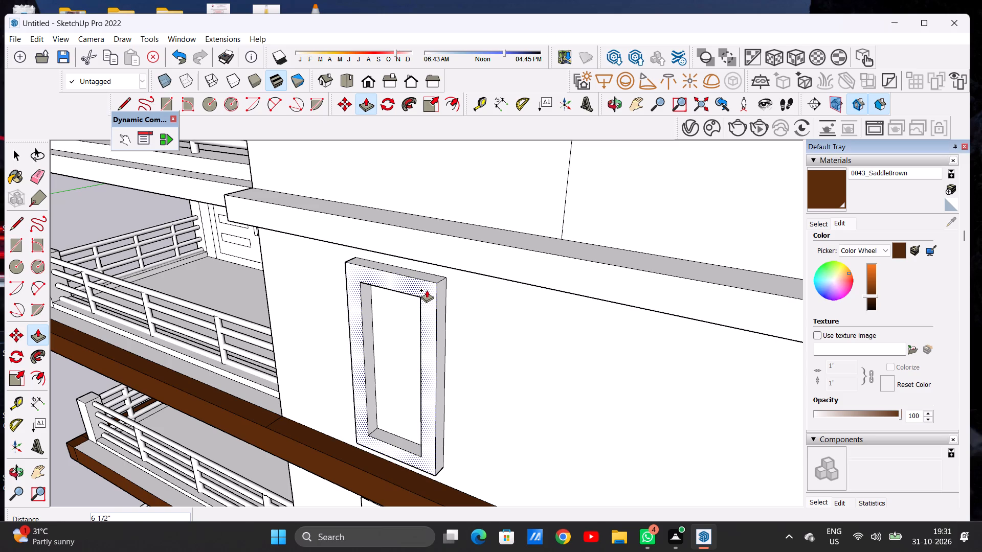
key("space")
Erase the vertical edge line on the wall band beside the new raised window border.
scroll(447, 300, "down", 20)
scroll(447, 300, "down", 1)
middle_click_drag(467, 336, 547, 307)
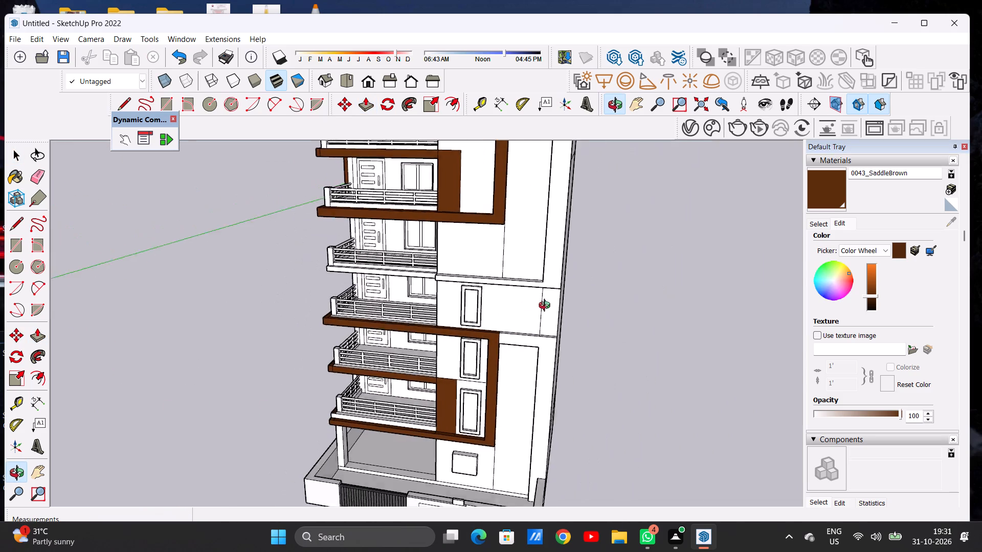
middle_click_drag(547, 307, 551, 293)
scroll(504, 279, "down", 8)
scroll(537, 303, "up", 2)
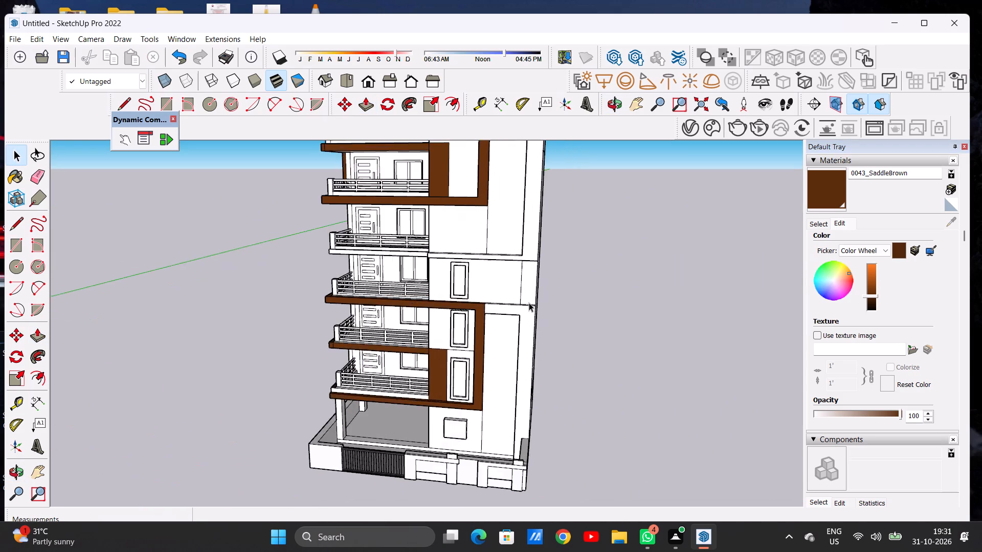
scroll(529, 303, "up", 4)
scroll(520, 293, "down", 1)
scroll(520, 293, "up", 6)
key("e")
double_click(524, 285)
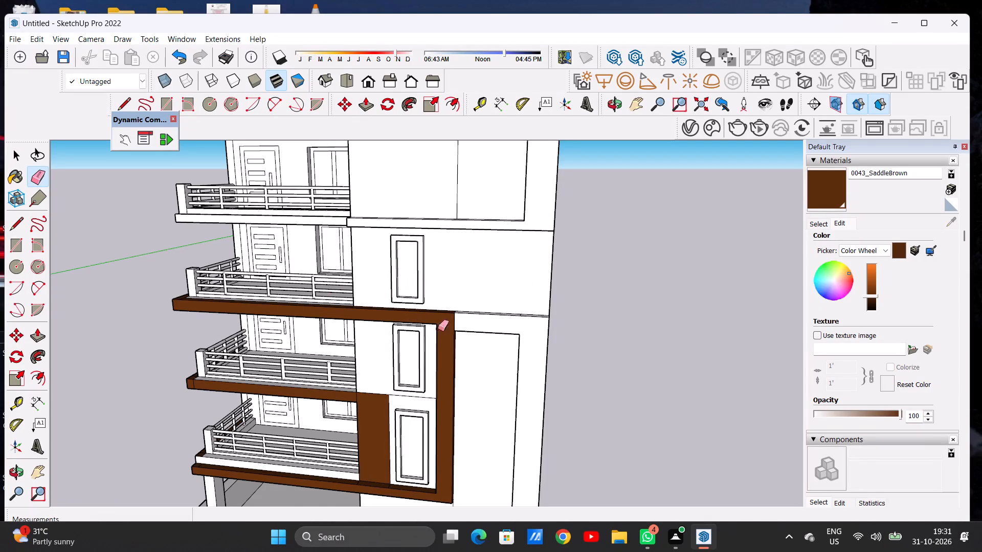
scroll(448, 340, "down", 14)
key("space")
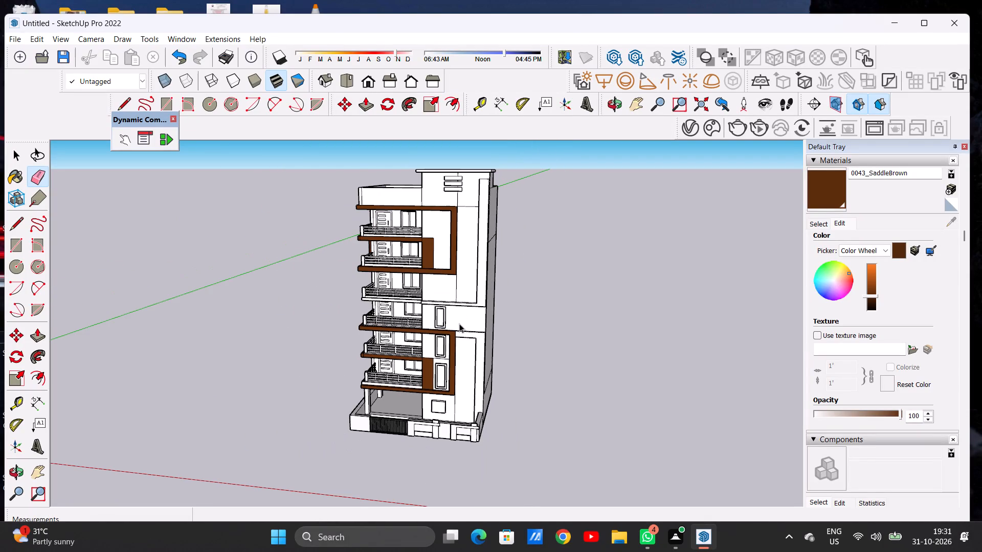
Draw a line about 5' 8" long from the upper brown panel's top corner across to the upper frame's inner edge.
scroll(477, 300, "down", 9)
middle_click_drag(486, 320, 516, 303)
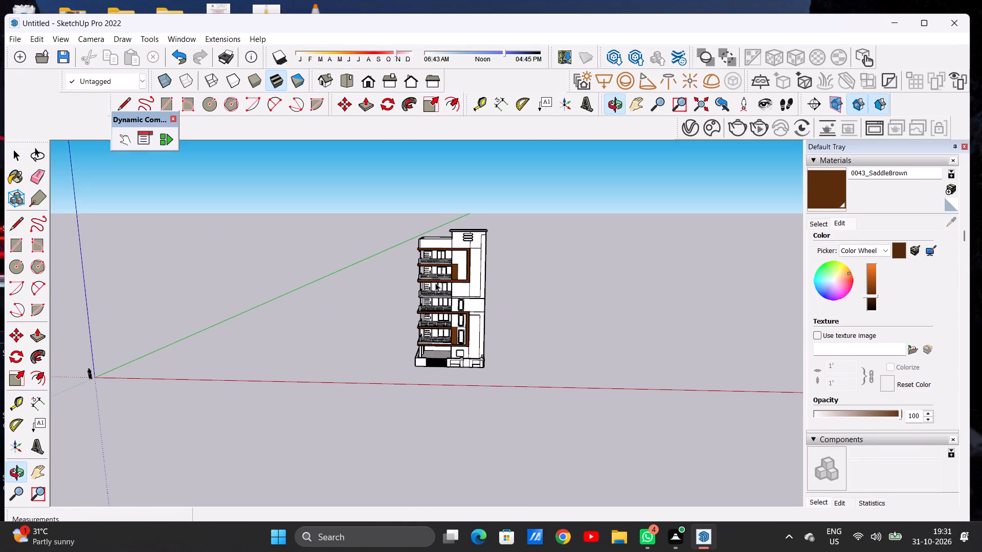
scroll(457, 287, "up", 7)
scroll(463, 259, "down", 1)
scroll(463, 258, "up", 11)
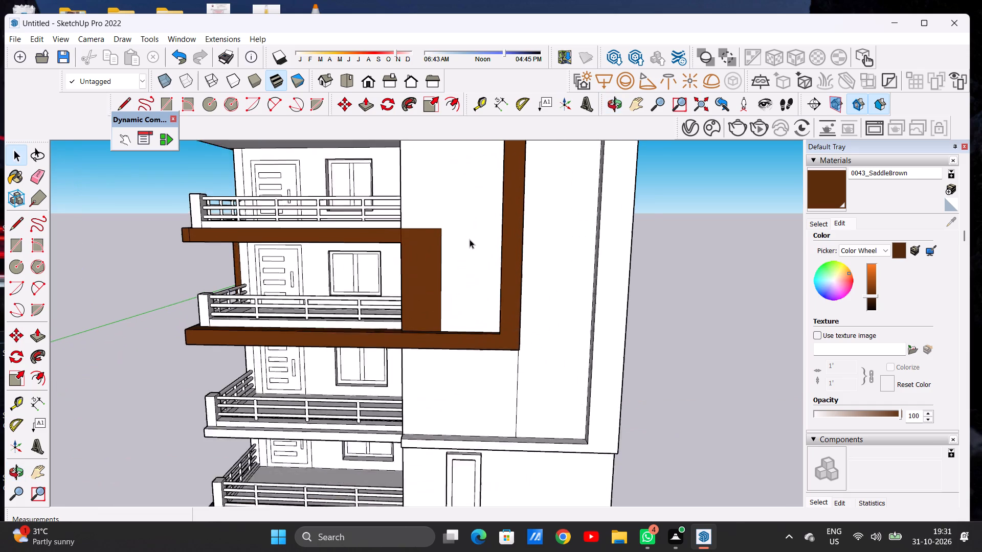
scroll(470, 239, "up", 2)
key("l")
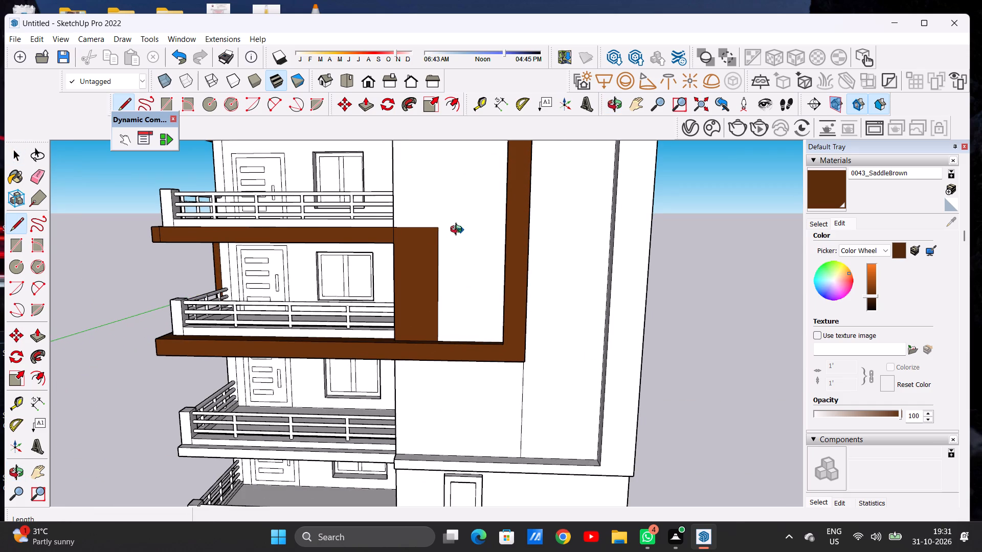
middle_click_drag(458, 231, 427, 280)
scroll(409, 258, "up", 6)
left_click(431, 256)
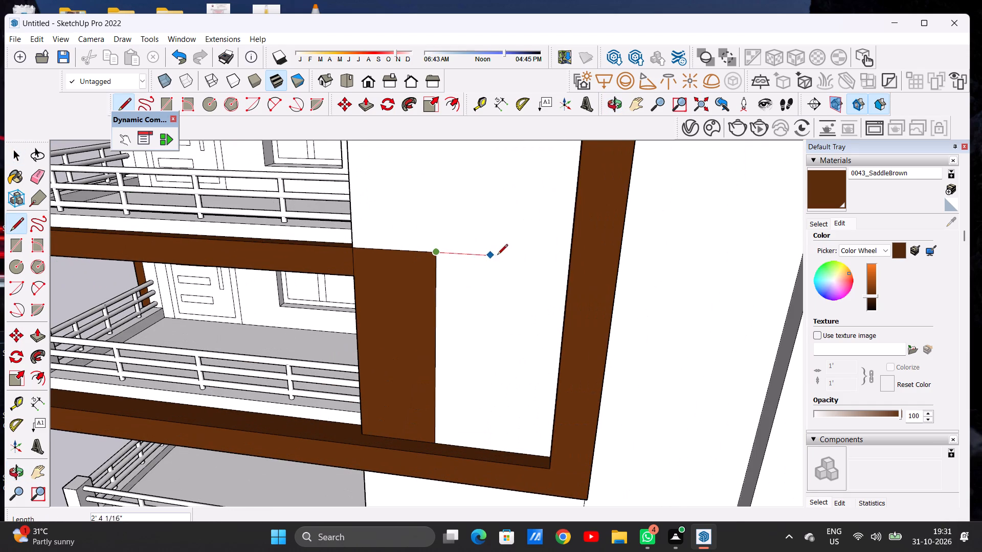
middle_click_drag(505, 255, 598, 237)
scroll(633, 228, "up", 3)
left_click(634, 229)
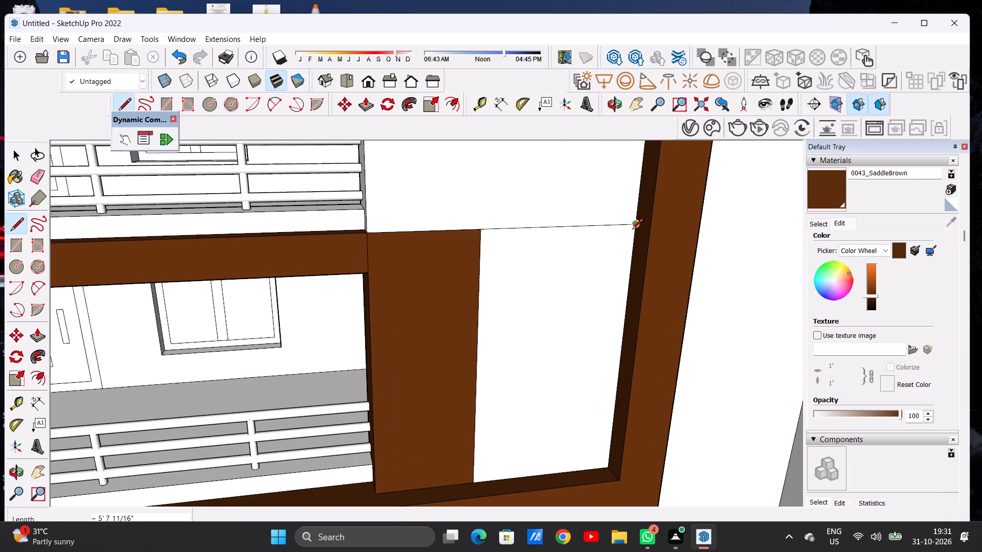
key("space")
Draw a rectangle about 8' 1" by 3' 7" on the white wall beside the brown panel inside the upper frame.
scroll(583, 262, "down", 4)
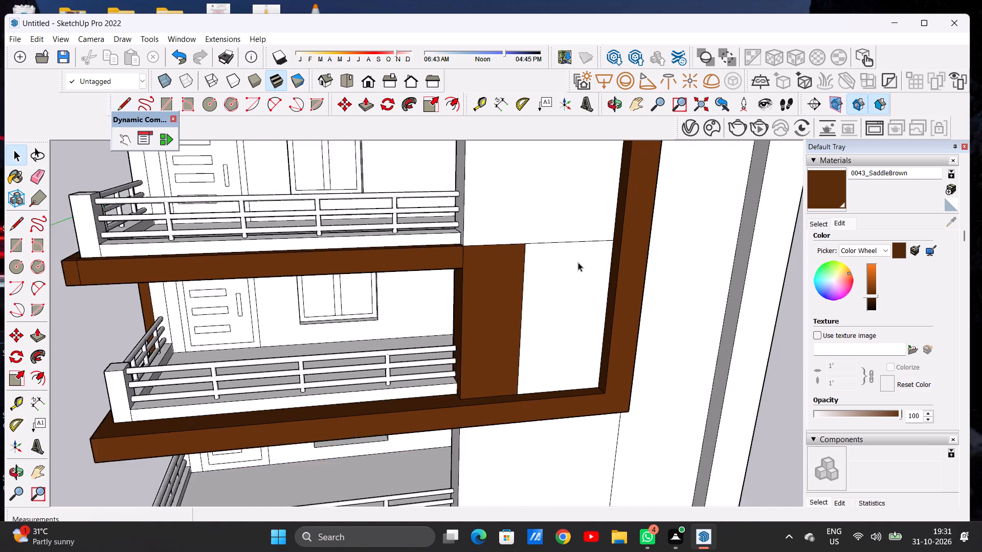
scroll(578, 262, "down", 15)
middle_click_drag(418, 250, 318, 217)
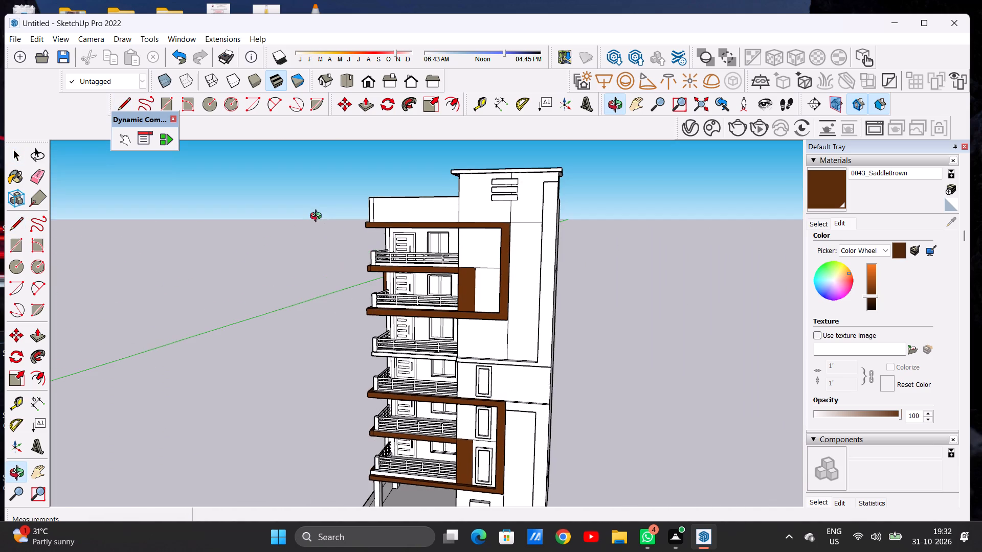
middle_click_drag(318, 217, 352, 209)
scroll(428, 261, "down", 4)
middle_click_drag(456, 266, 494, 255)
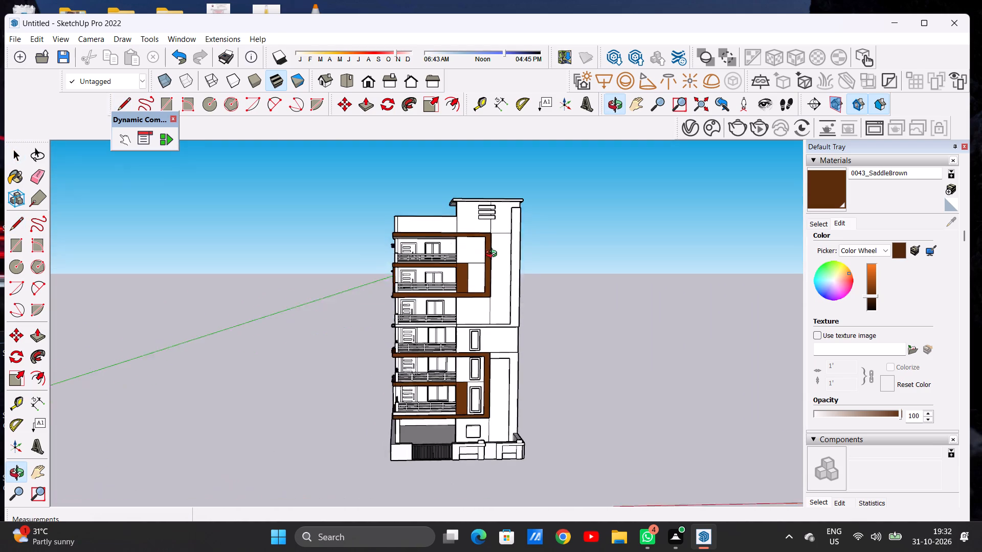
middle_click_drag(494, 255, 499, 258)
scroll(482, 246, "up", 10)
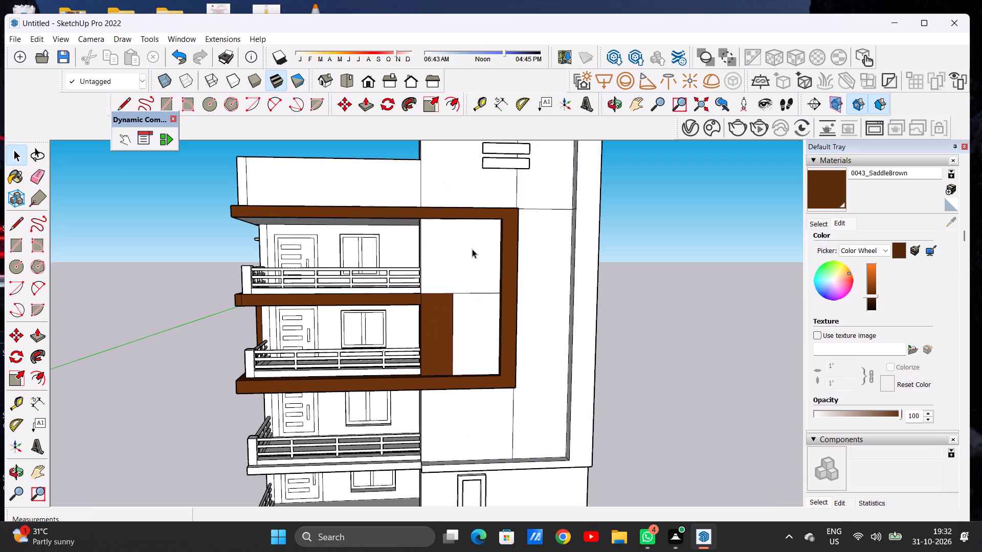
scroll(480, 269, "down", 4)
scroll(481, 273, "up", 5)
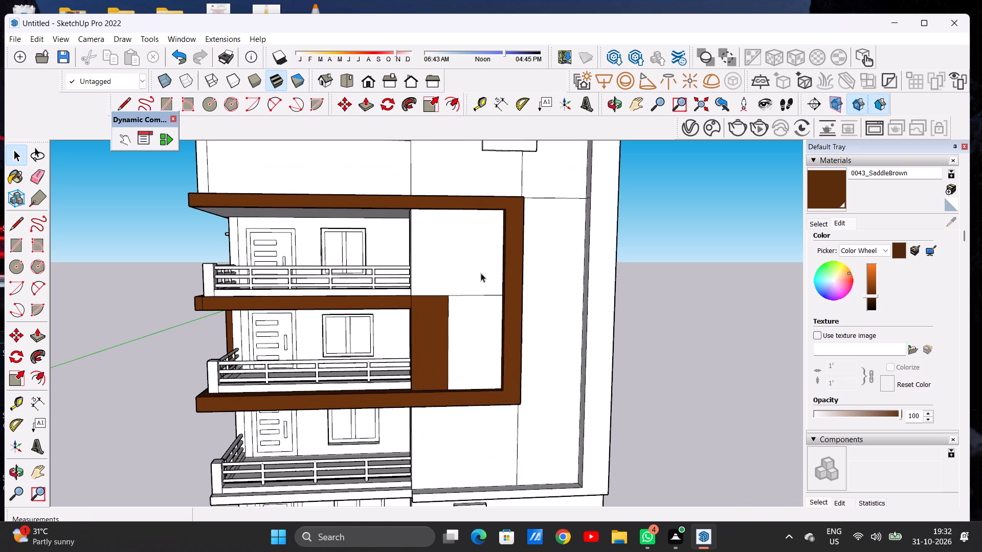
key("r")
middle_click_drag(472, 292, 457, 288)
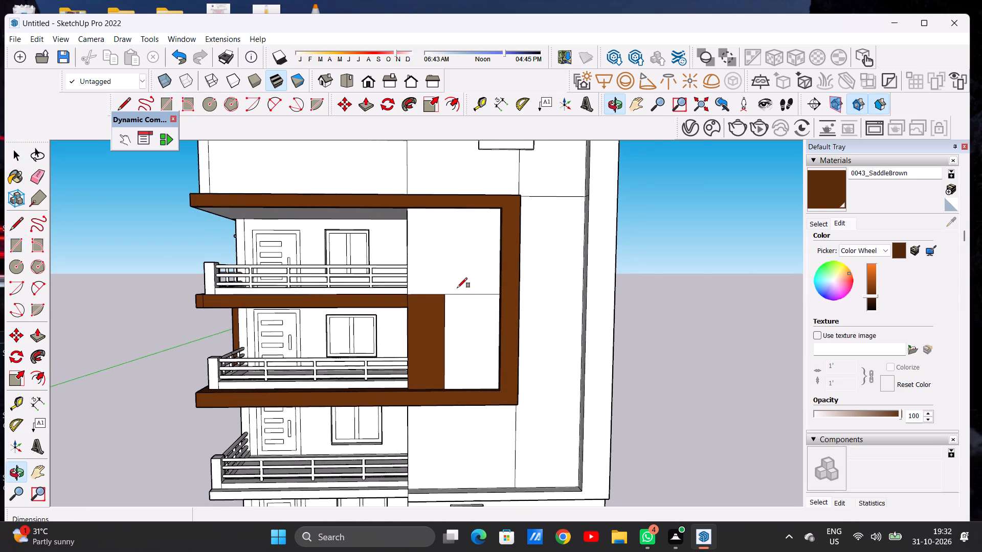
scroll(460, 317, "up", 5)
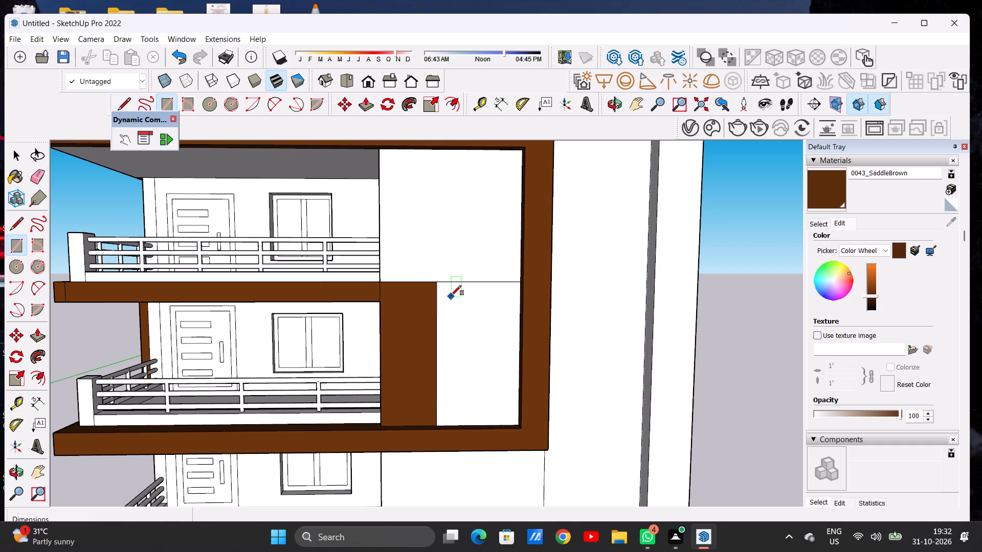
left_click(451, 295)
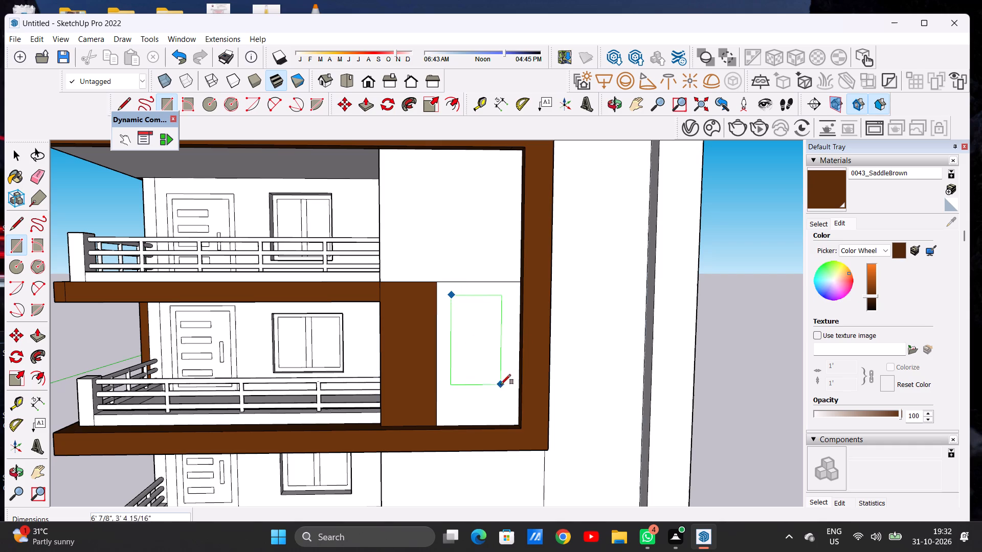
left_click(503, 413)
key("space")
Offset the upper frame's new rectangle inward by about 7" to form a window border.
type("OF")
left_click(464, 302)
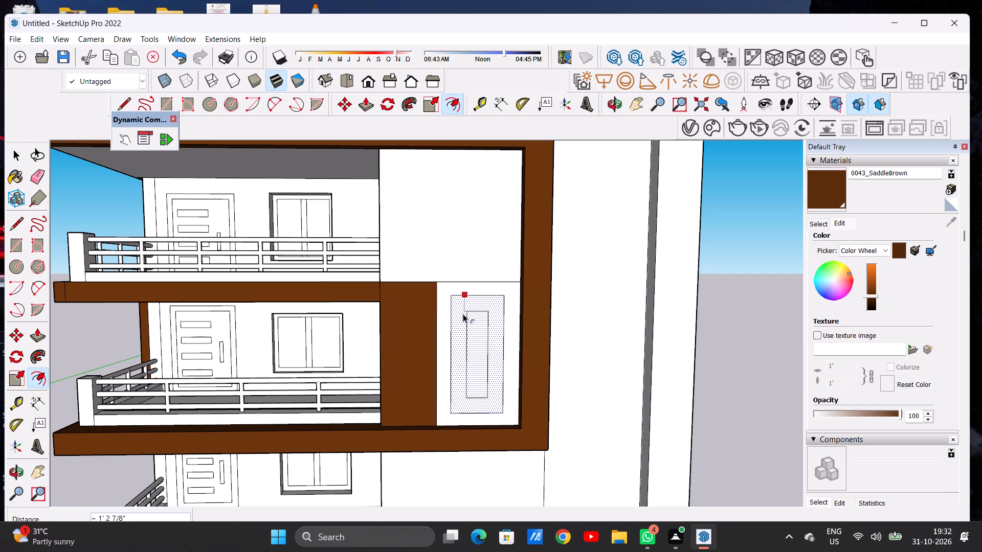
left_click(463, 304)
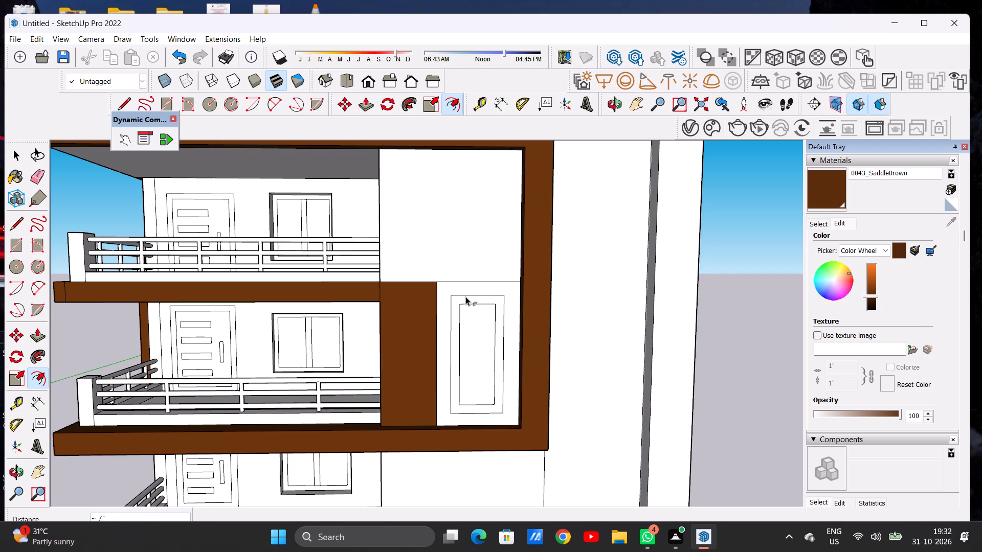
scroll(472, 296, "down", 7)
middle_click_drag(492, 319, 334, 381)
scroll(427, 348, "up", 6)
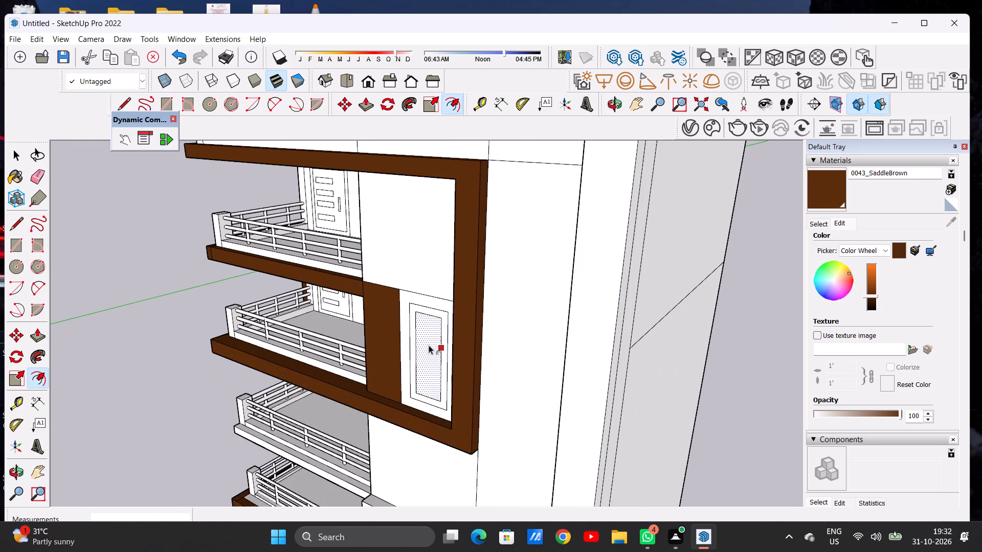
key("space")
left_click(740, 301)
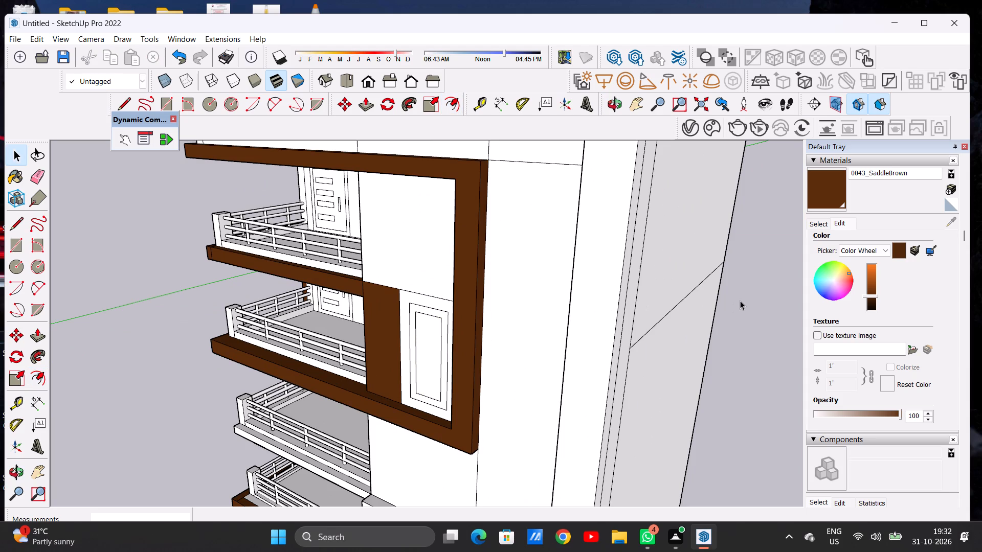
Push/Pull the window border beside the brown panel inside the upper frame outward by about 7".
key("p")
middle_click_drag(457, 351, 404, 350)
scroll(375, 310, "up", 2)
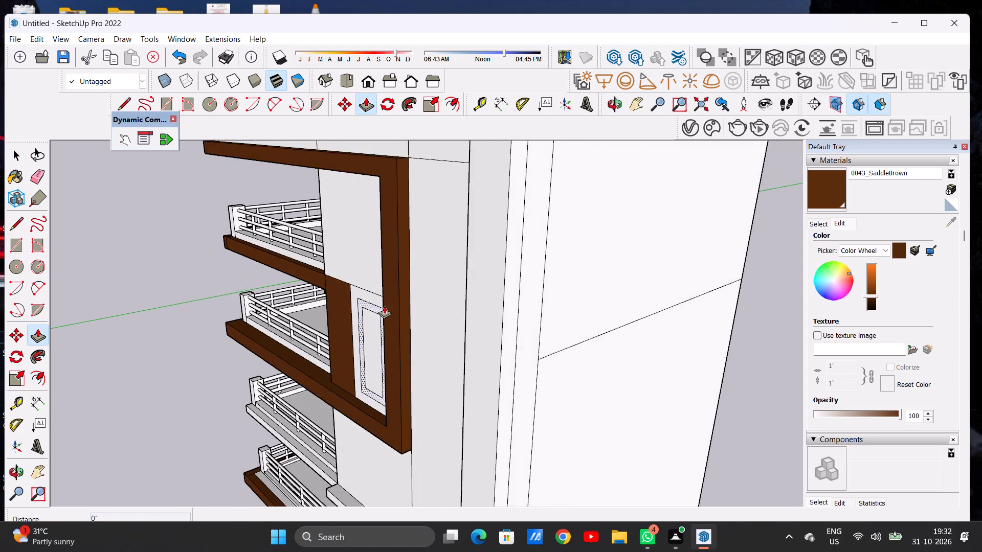
scroll(384, 306, "up", 6)
middle_click_drag(362, 325, 373, 347)
scroll(391, 358, "up", 6)
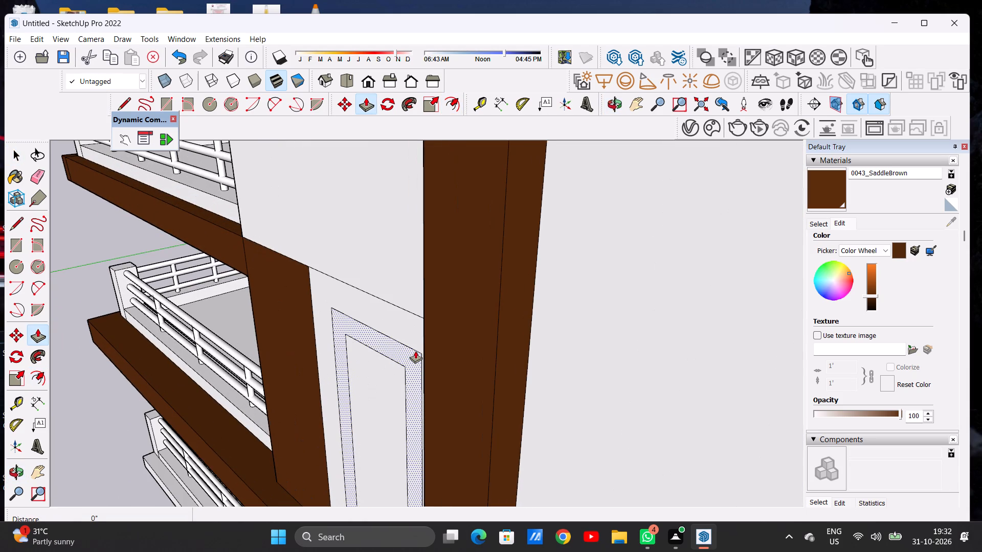
left_click(415, 351)
left_click(396, 365)
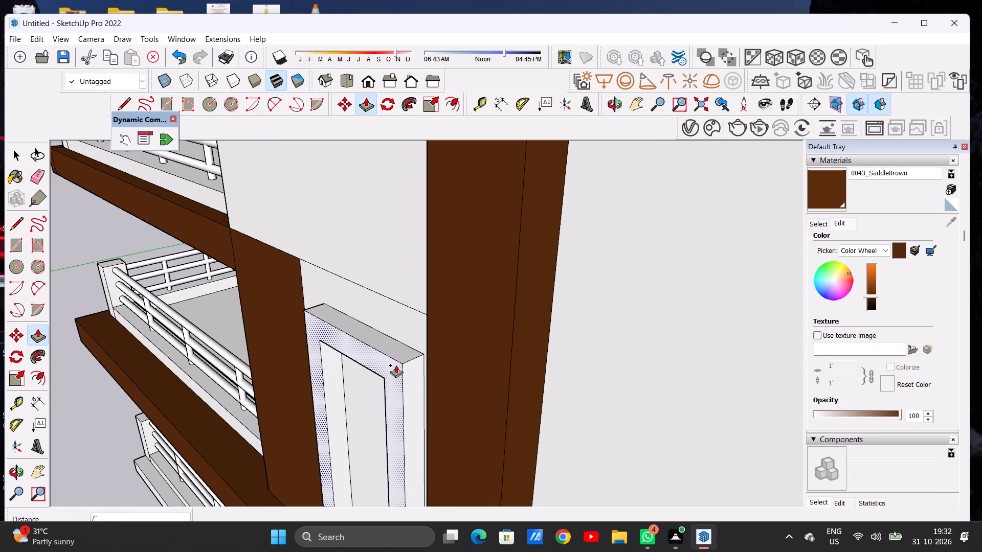
key("space")
scroll(469, 331, "down", 20)
scroll(469, 331, "down", 6)
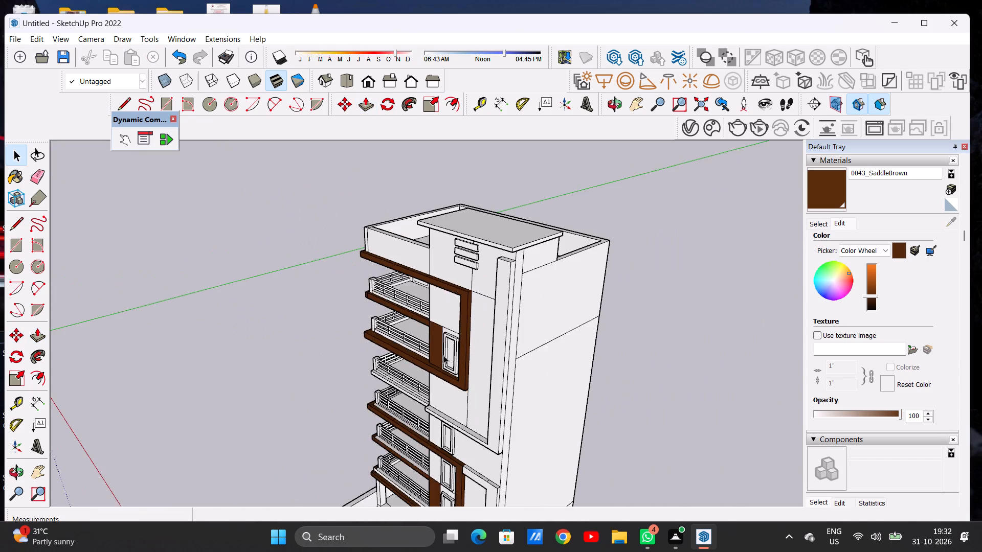
Draw a rectangle about 7' 7" by 3' 5" on the white wall just below the upper brown frame.
middle_click_drag(448, 357, 631, 319)
middle_click_drag(505, 334, 520, 334)
scroll(406, 357, "down", 6)
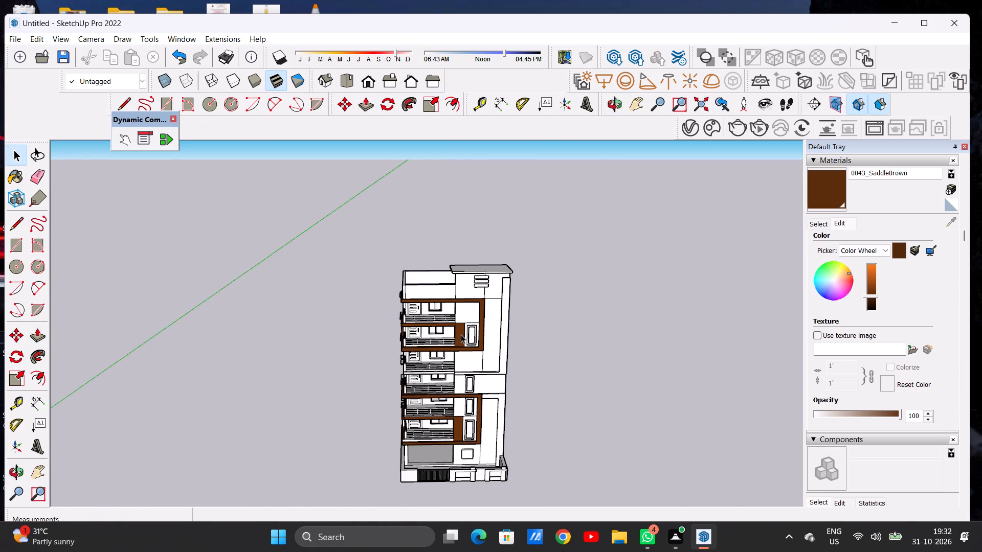
middle_click_drag(458, 329, 456, 293)
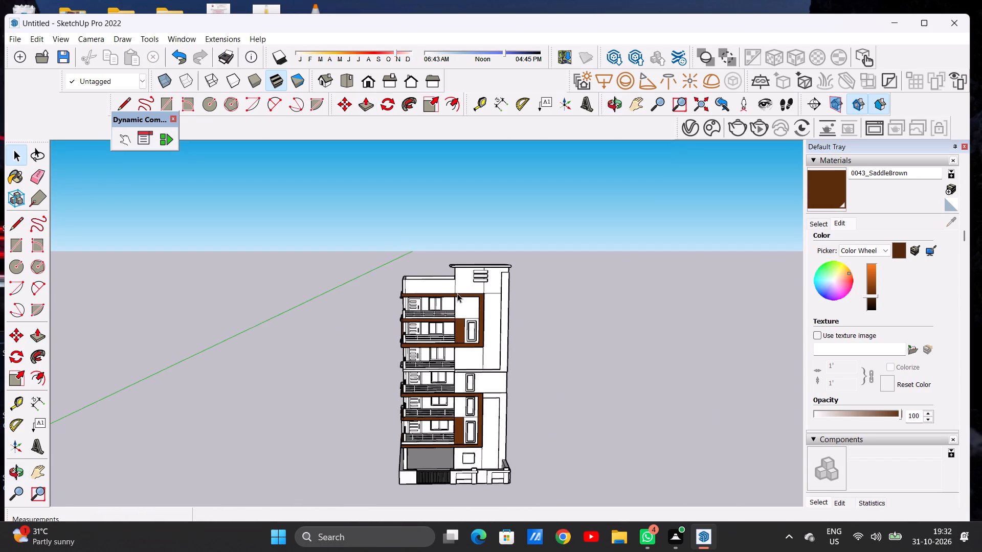
scroll(476, 381, "up", 10)
middle_click_drag(457, 359, 457, 339)
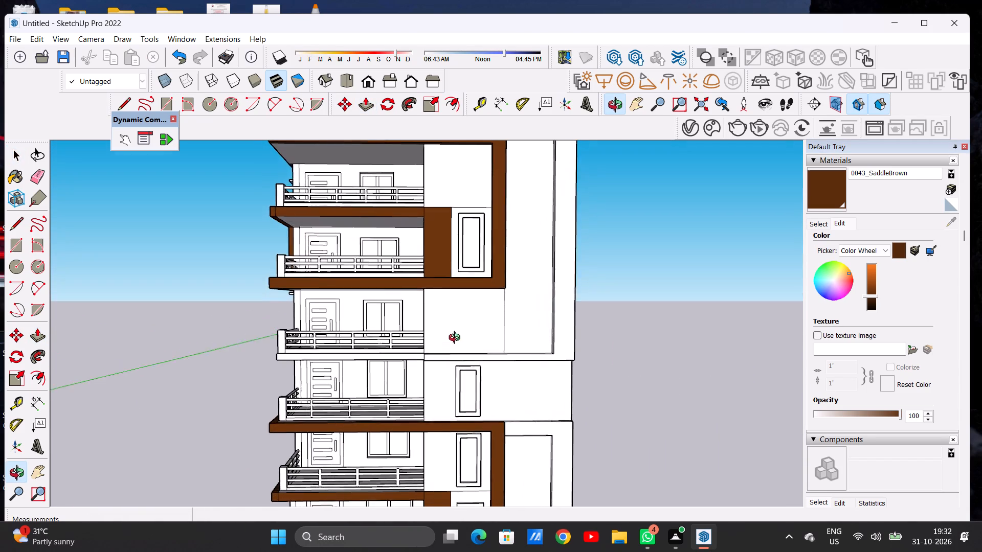
middle_click_drag(457, 339, 456, 334)
scroll(455, 334, "up", 2)
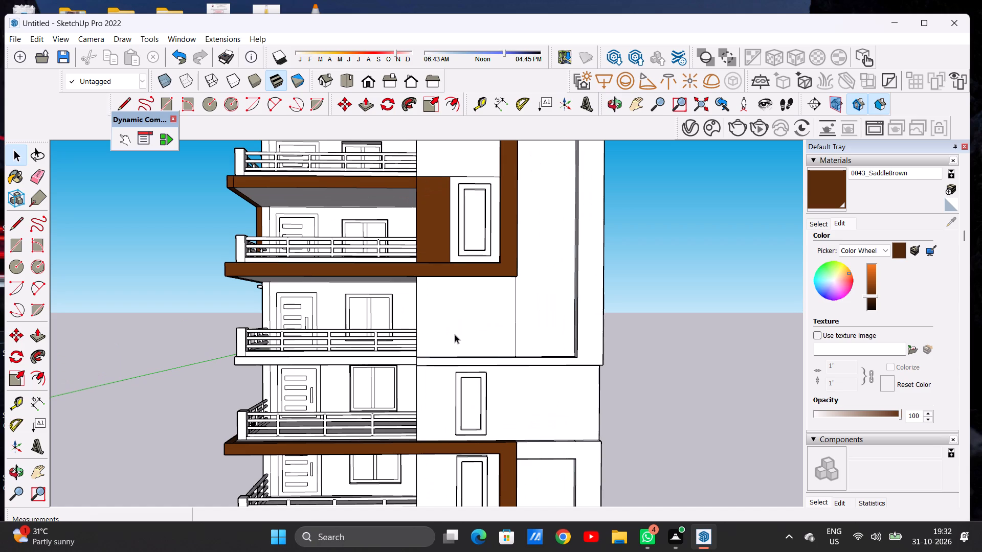
scroll(459, 336, "down", 5)
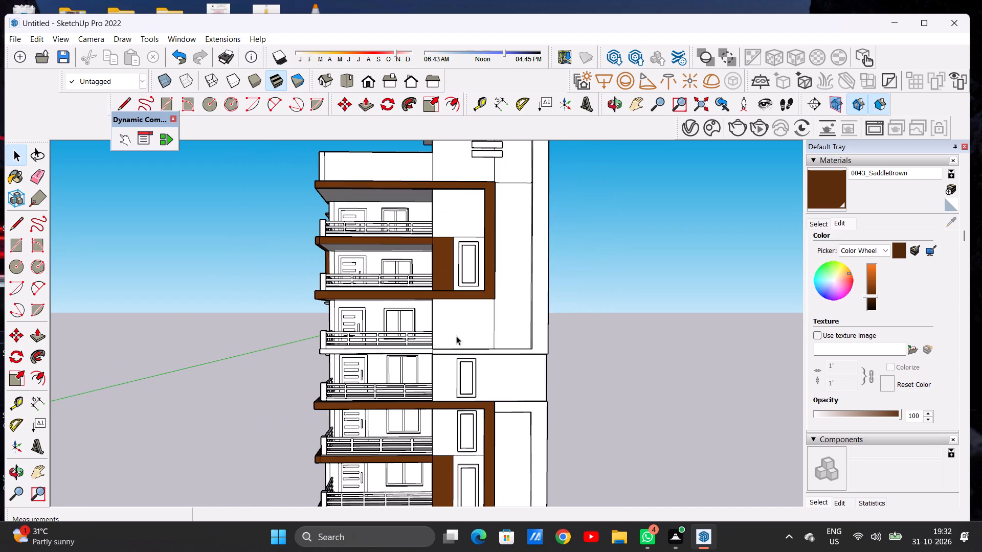
key("r")
scroll(465, 312, "up", 1)
scroll(465, 312, "down", 1)
scroll(465, 313, "up", 9)
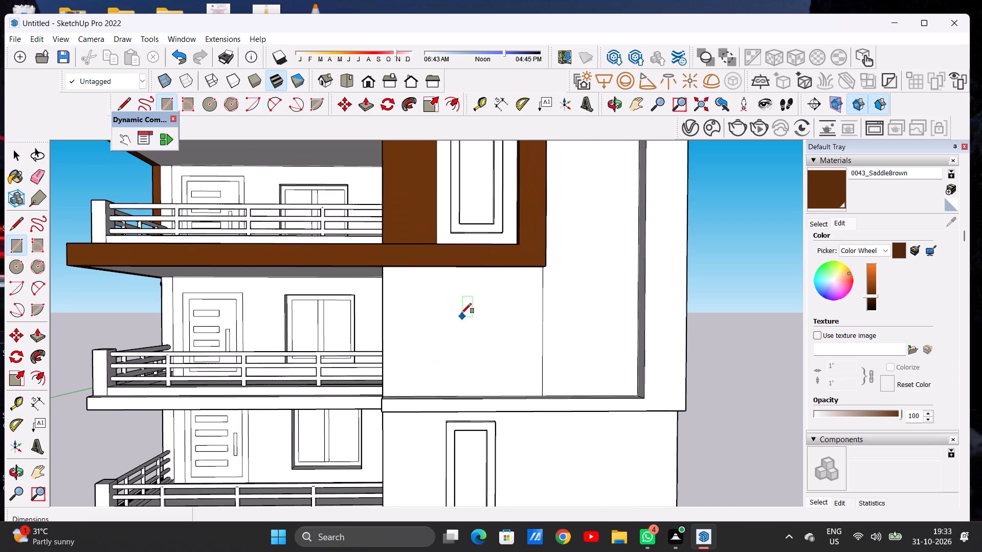
left_click(456, 278)
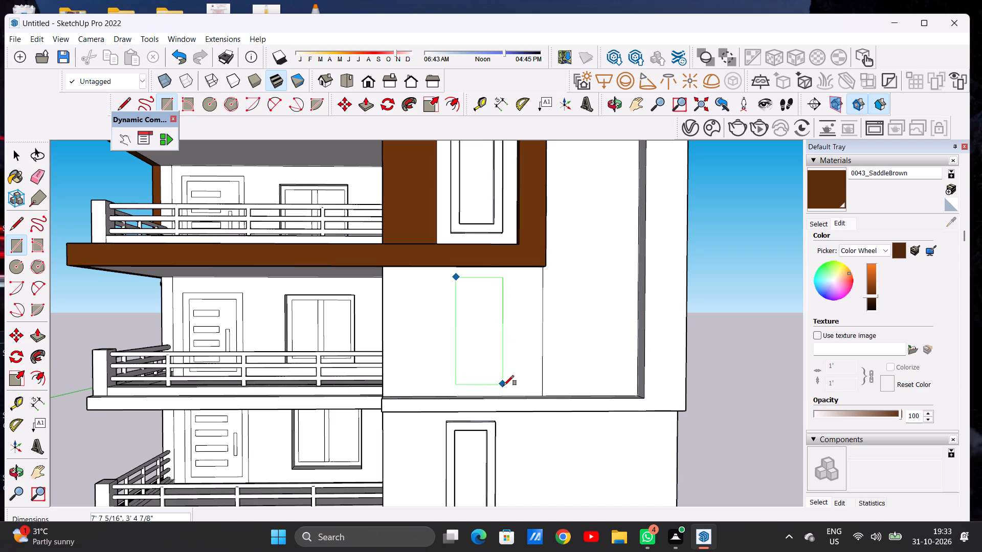
left_click(504, 380)
key("space")
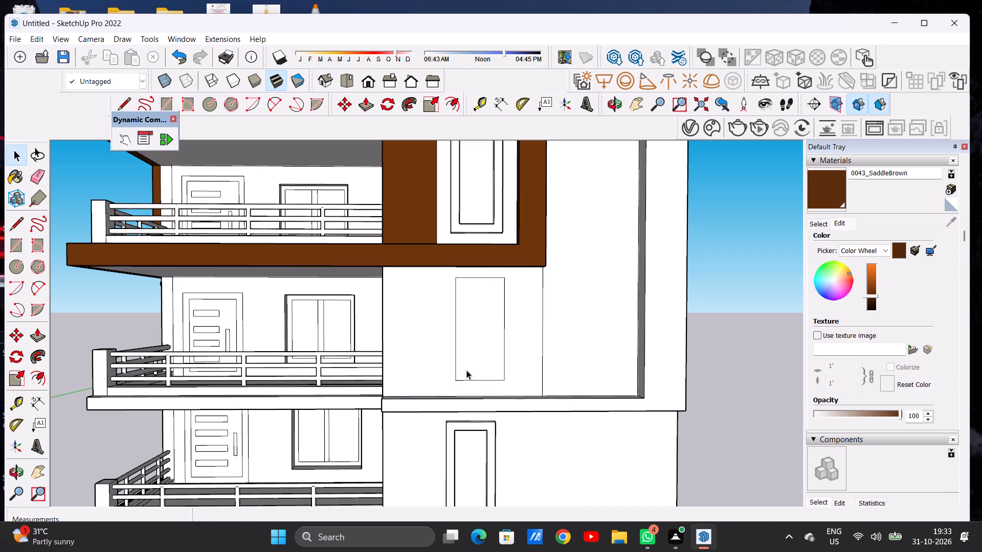
Offset the rectangle below the upper frame inward by about 8 1/2" to form a window border.
scroll(430, 365, "down", 16)
scroll(423, 341, "up", 1)
scroll(425, 341, "down", 1)
scroll(445, 344, "up", 10)
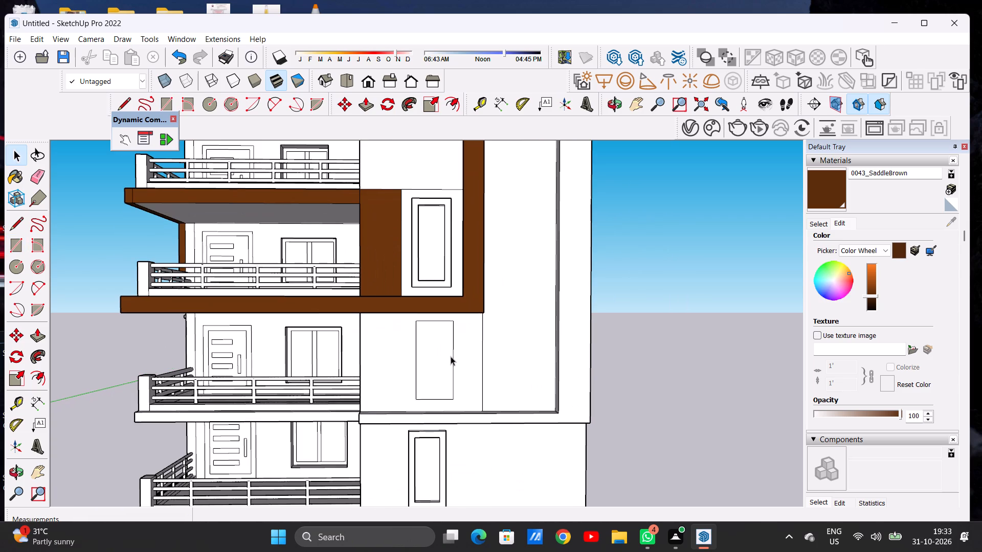
type("OF")
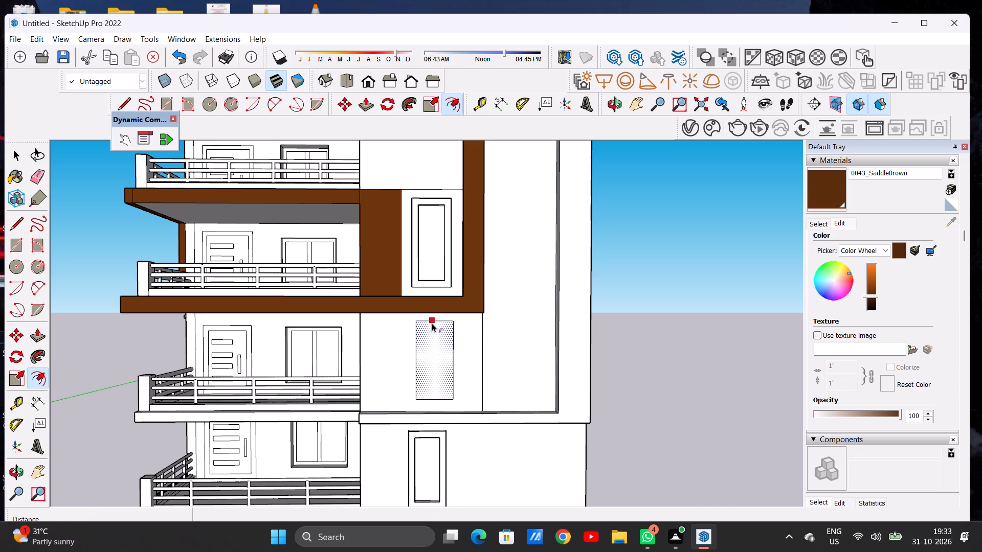
left_click(432, 323)
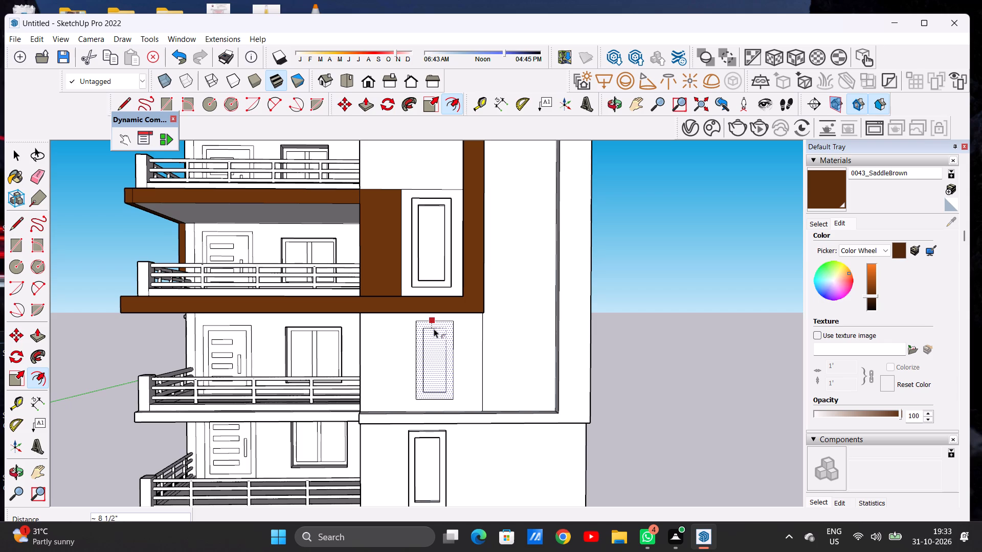
left_click(434, 328)
key("space")
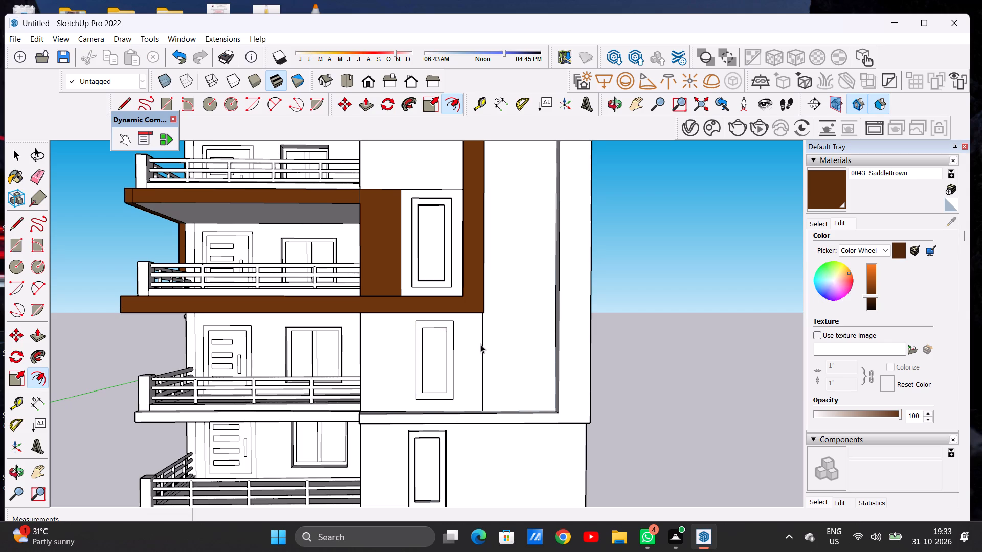
Push/Pull the window border below the upper frame outward from the wall by about 1'.
middle_click_drag(462, 352, 366, 428)
key("p")
scroll(416, 340, "up", 9)
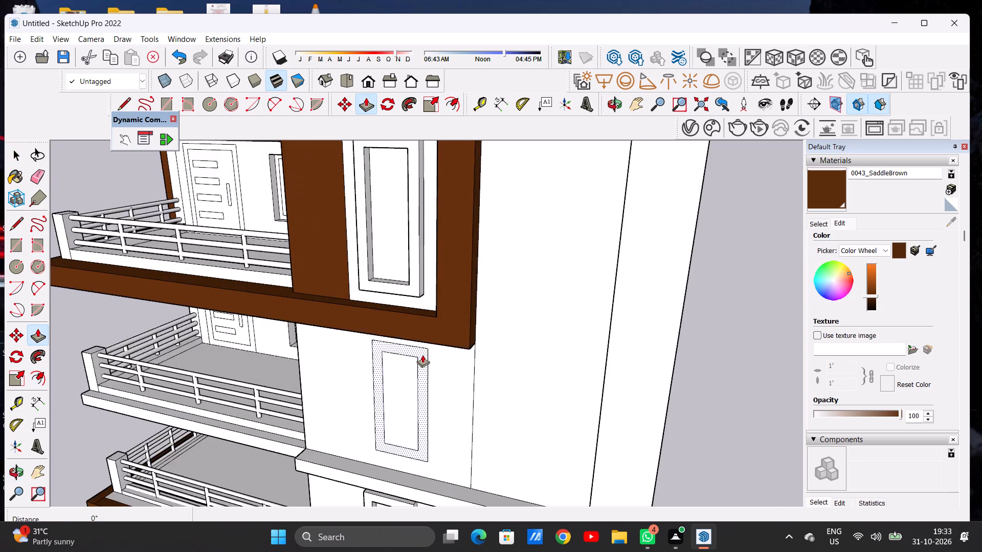
scroll(422, 355, "up", 3)
left_click(422, 355)
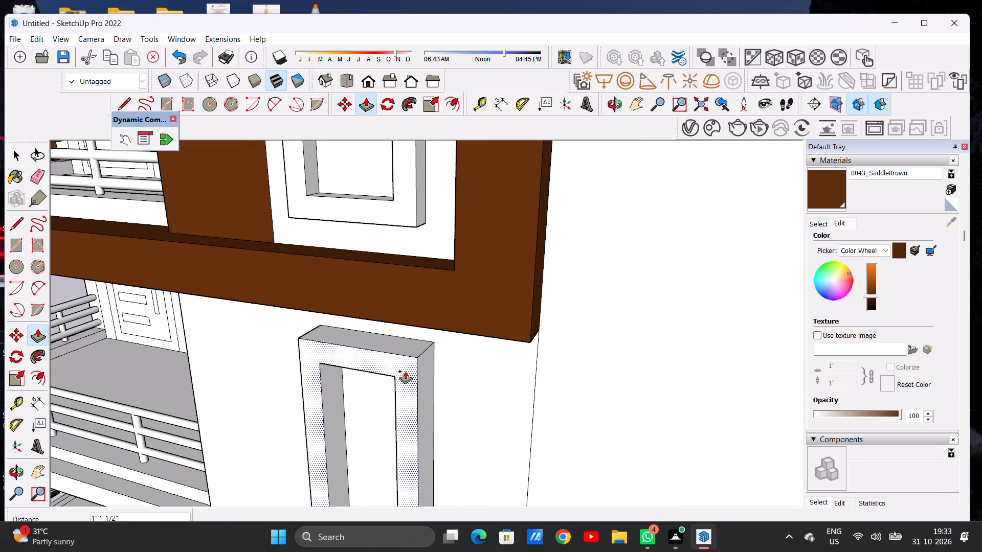
left_click(409, 367)
key("space")
scroll(440, 355, "down", 9)
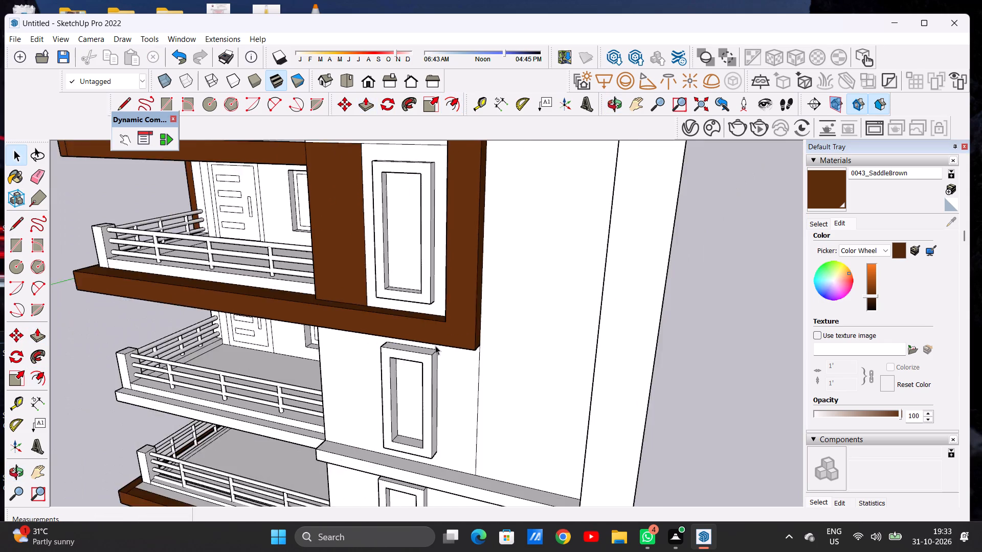
Draw a rectangle about 7' 1" by 3' 4" on the top-floor white wall inside the upper brown frame.
scroll(435, 346, "down", 13)
middle_click_drag(424, 377, 493, 333)
scroll(436, 368, "down", 1)
scroll(437, 369, "up", 2)
scroll(437, 370, "down", 4)
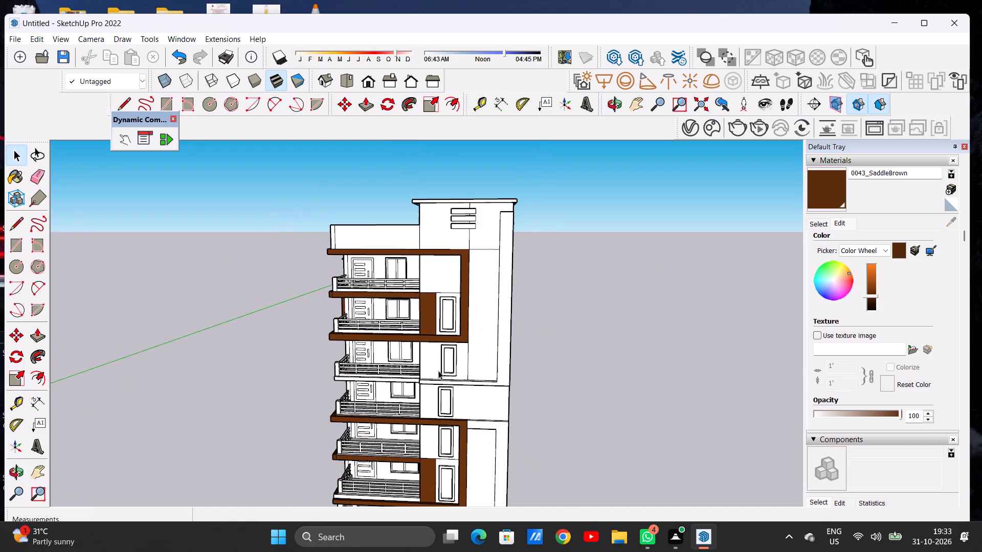
scroll(438, 371, "down", 1)
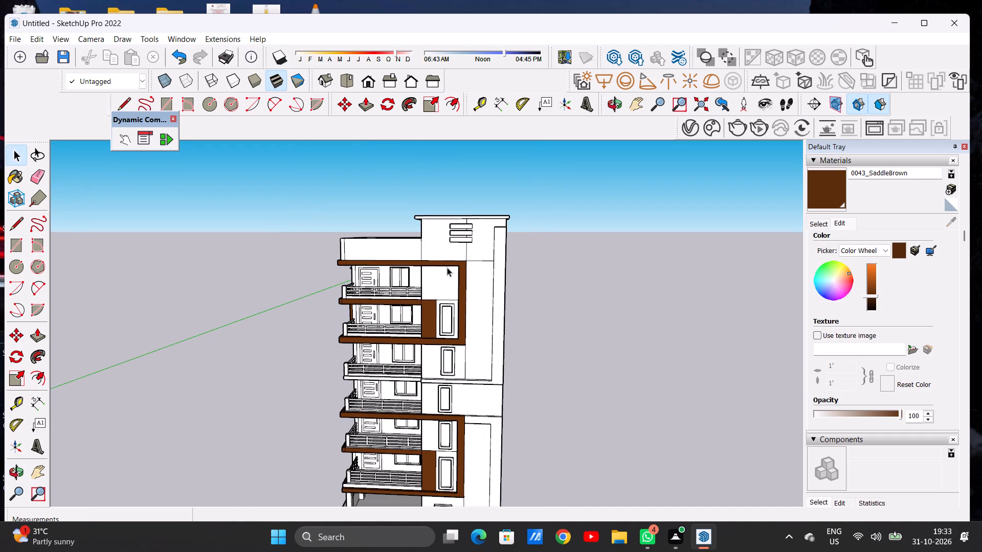
scroll(447, 266, "up", 5)
middle_click_drag(439, 293, 452, 269)
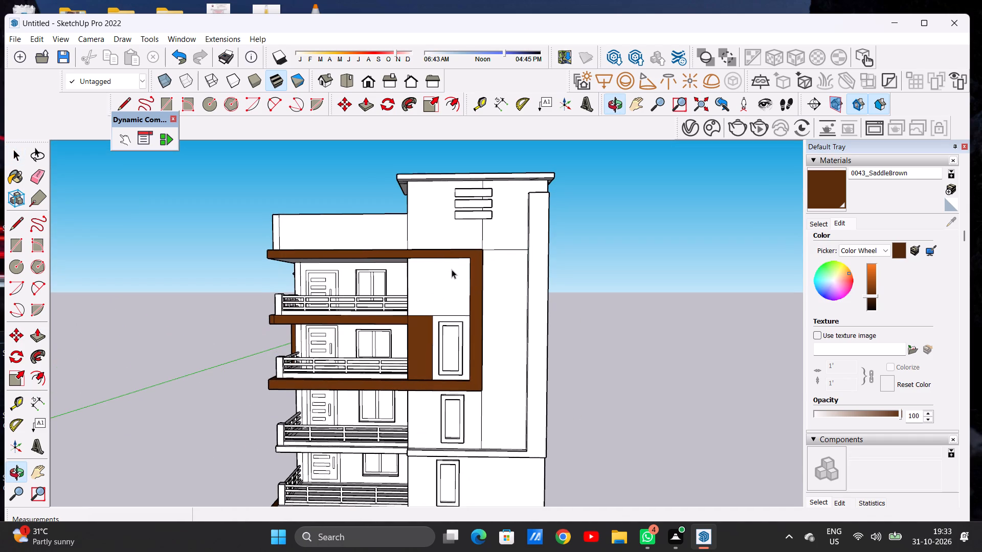
scroll(454, 293, "up", 5)
key("r")
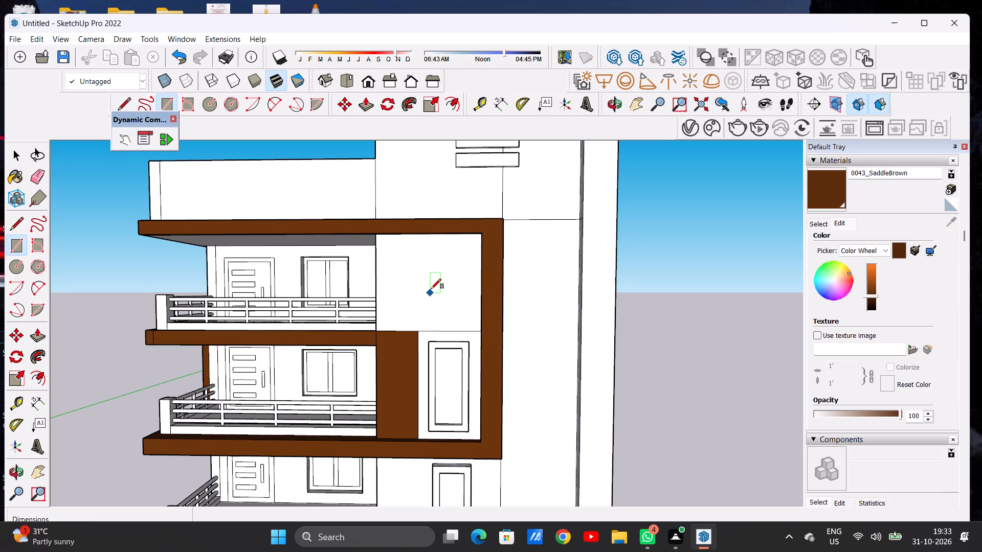
left_click(431, 241)
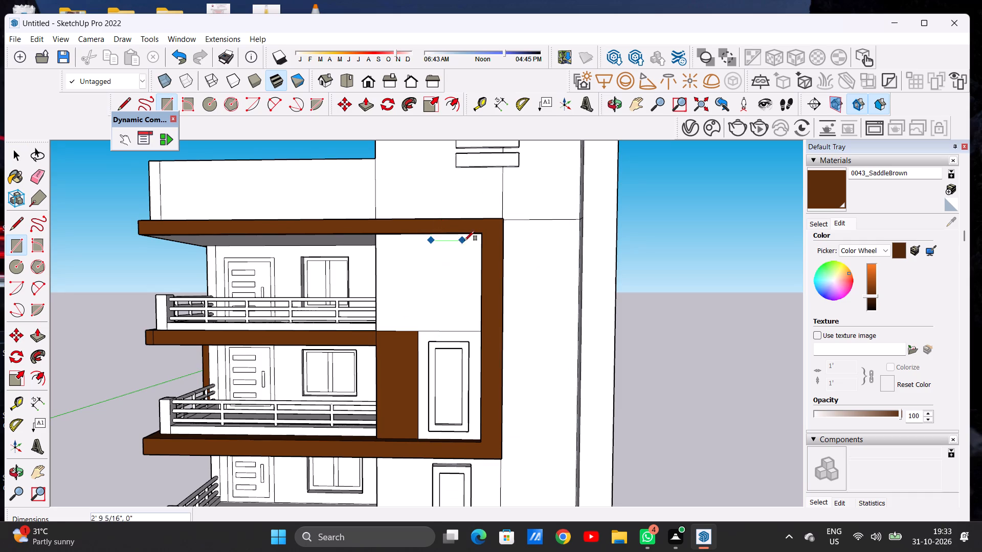
left_click(473, 241)
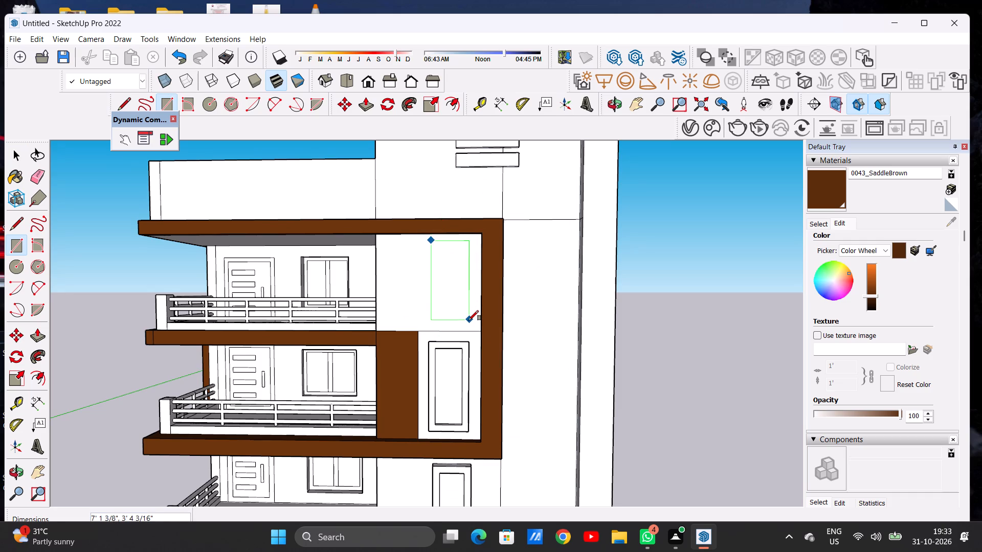
left_click(468, 320)
key("space")
Move the top-floor rectangle about 3" sideways toward the balcony to line it up with the window border below.
scroll(402, 324, "down", 9)
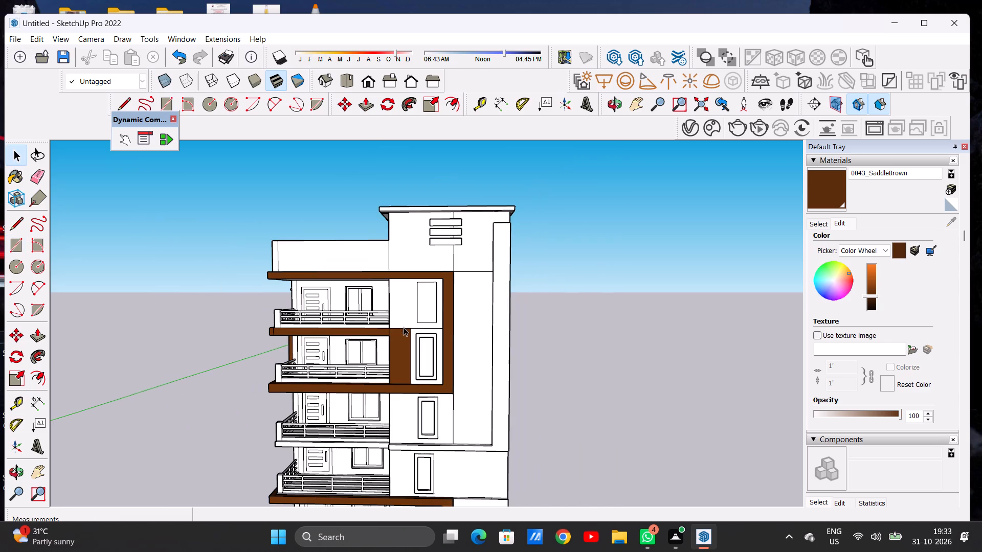
double_click(423, 313)
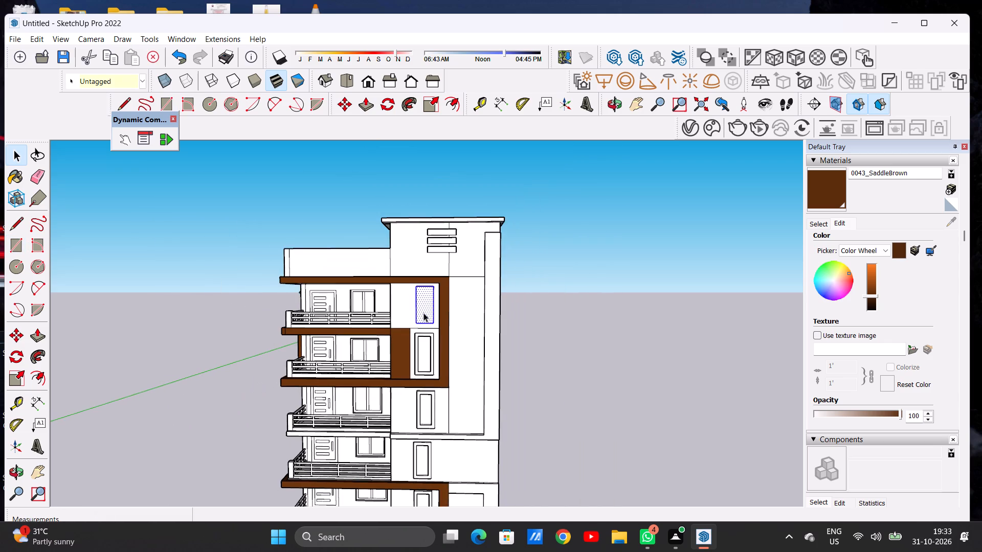
scroll(411, 325, "up", 1)
scroll(411, 325, "down", 1)
scroll(411, 325, "up", 14)
key("m")
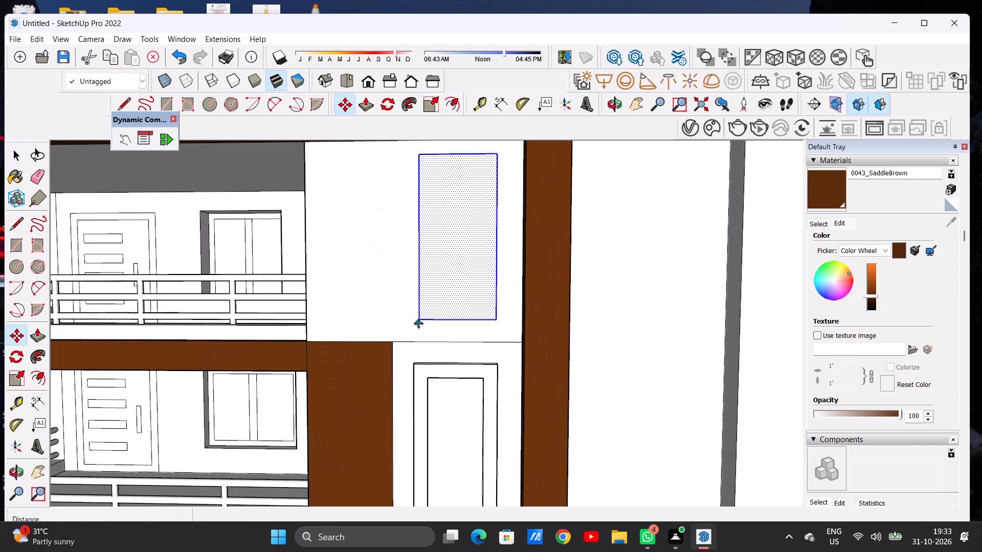
left_click(418, 319)
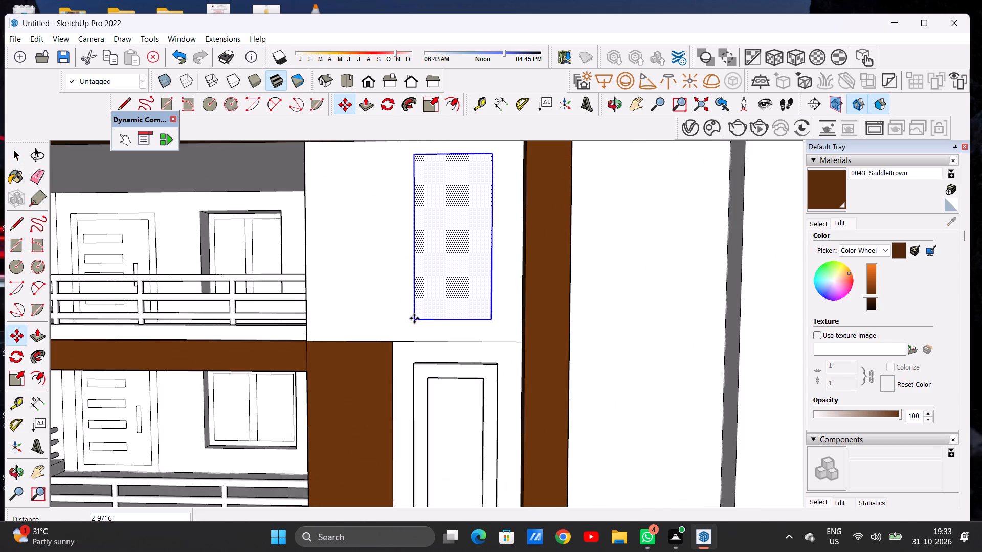
left_click(414, 318)
key("space")
scroll(454, 313, "down", 17)
left_click(639, 269)
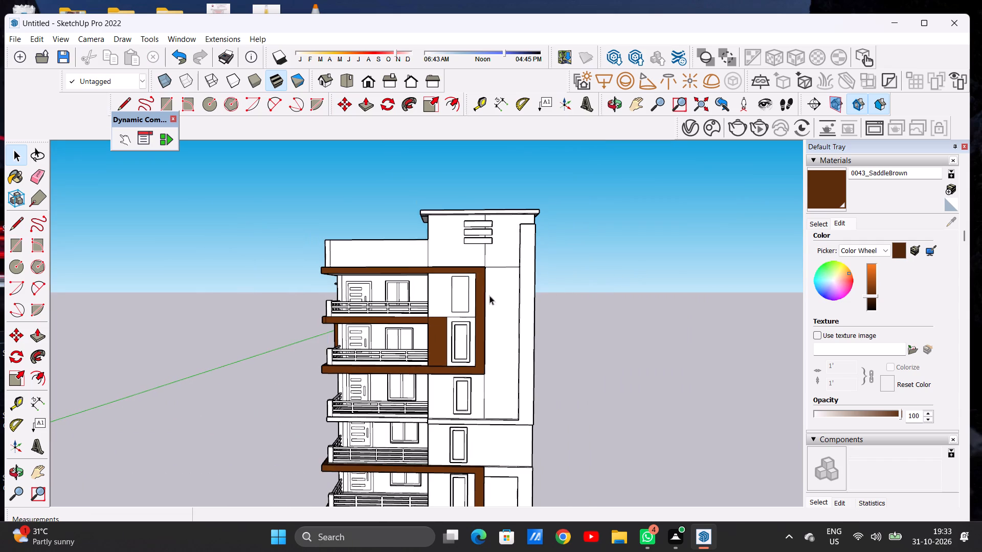
Offset the top-floor rectangle inward by about 8" to form a window border.
scroll(471, 284, "up", 5)
type("OF")
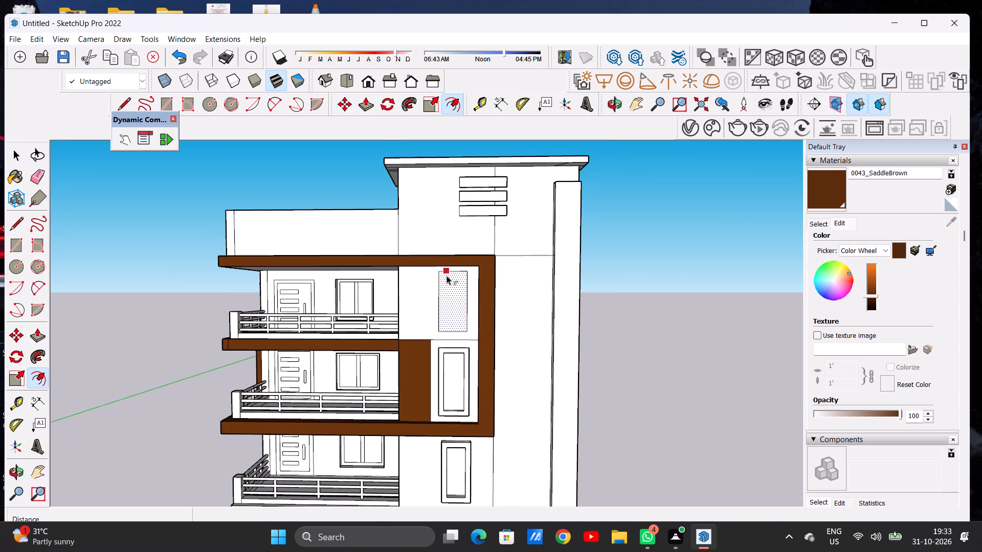
scroll(444, 277, "up", 5)
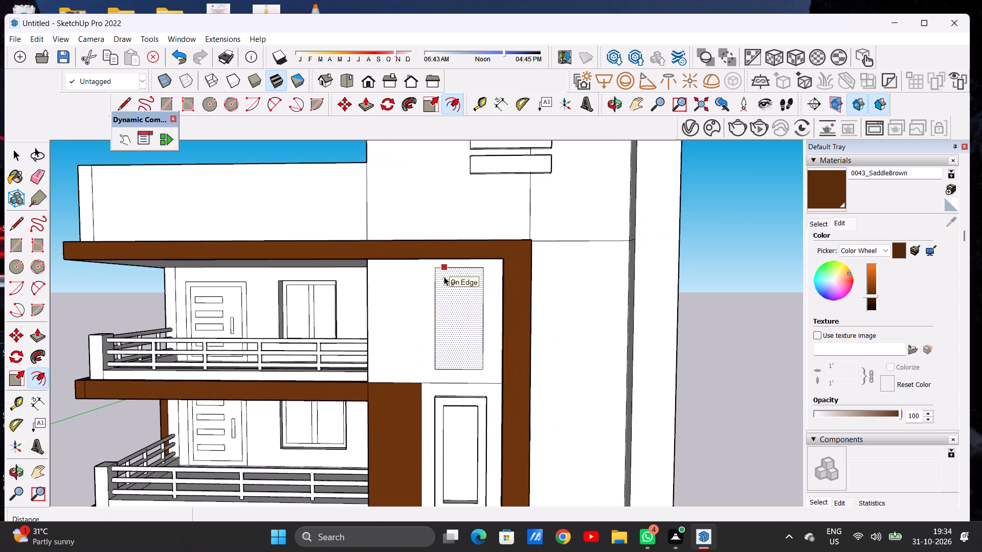
left_click(444, 277)
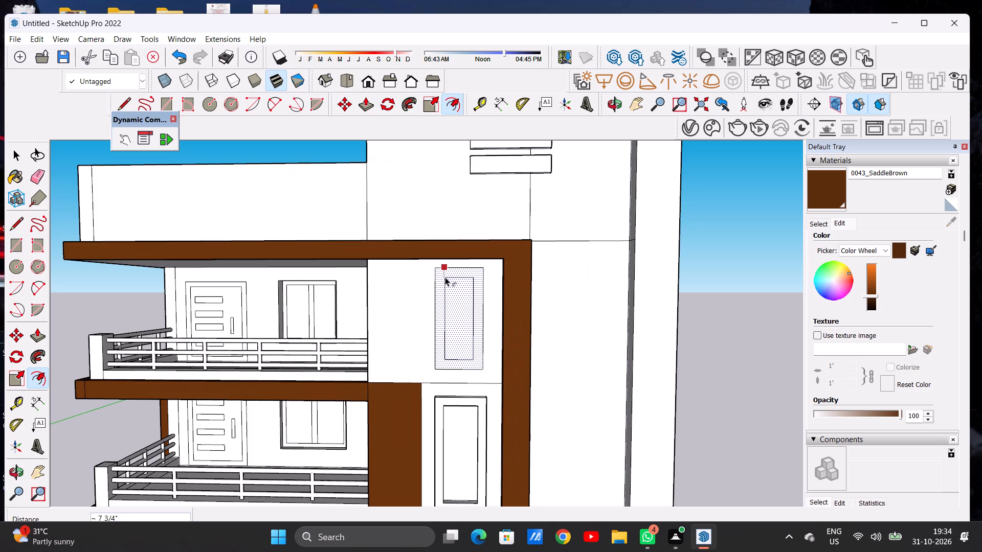
left_click(445, 278)
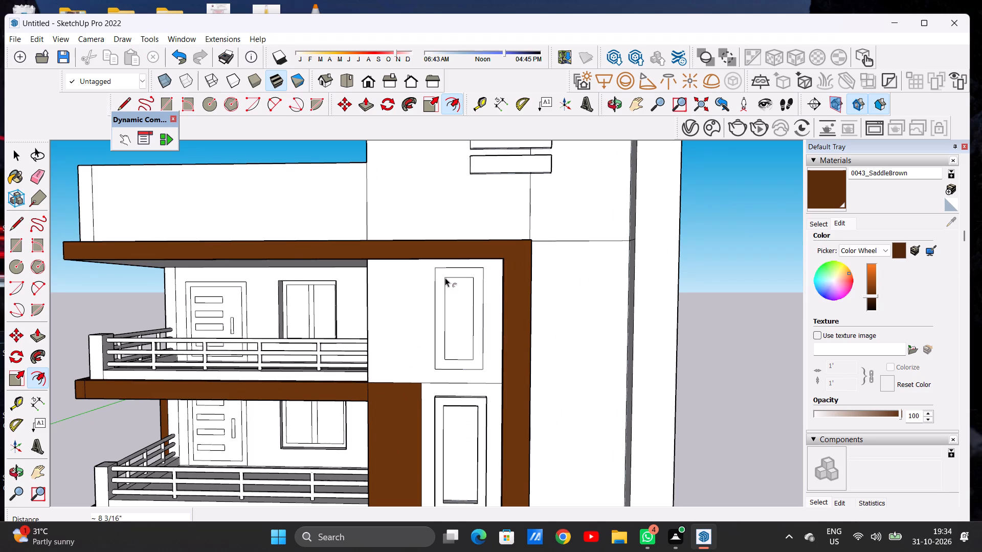
key("space")
Push/Pull the top-floor window border inside the upper brown frame outward from the wall by about 6".
middle_click_drag(394, 267, 189, 272)
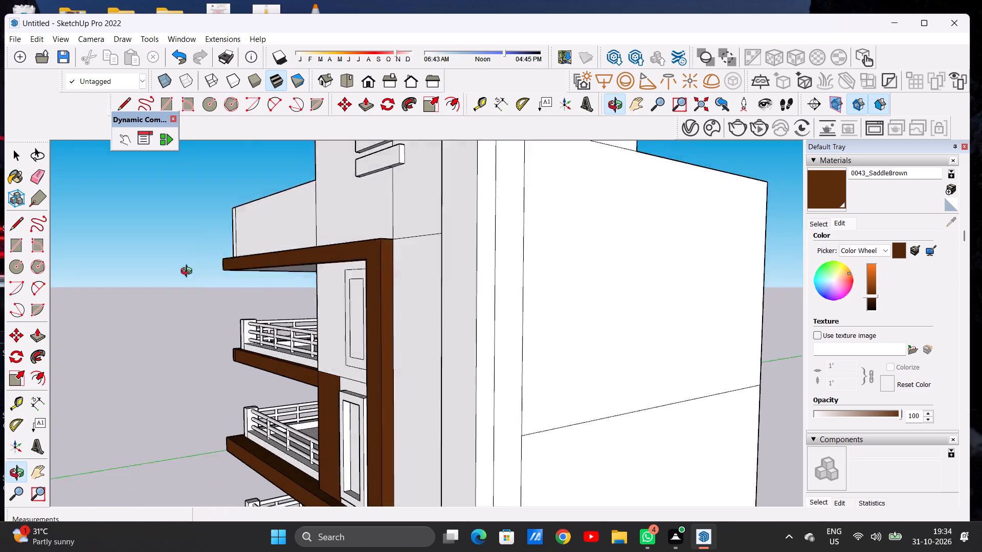
middle_click_drag(189, 272, 412, 274)
scroll(398, 296, "down", 3)
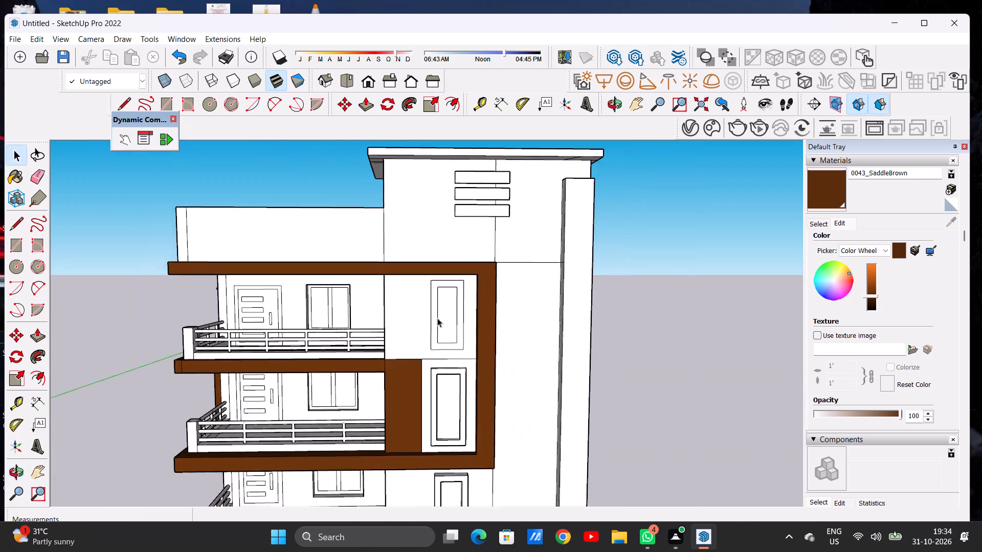
scroll(437, 318, "down", 2)
middle_click_drag(455, 326, 391, 361)
key("p")
scroll(444, 304, "up", 2)
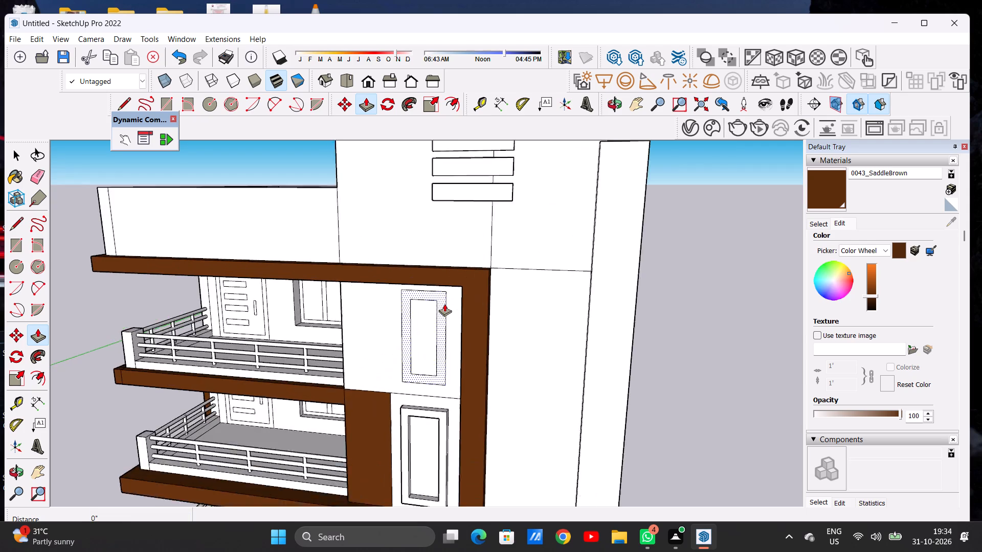
scroll(444, 304, "up", 6)
left_click(441, 297)
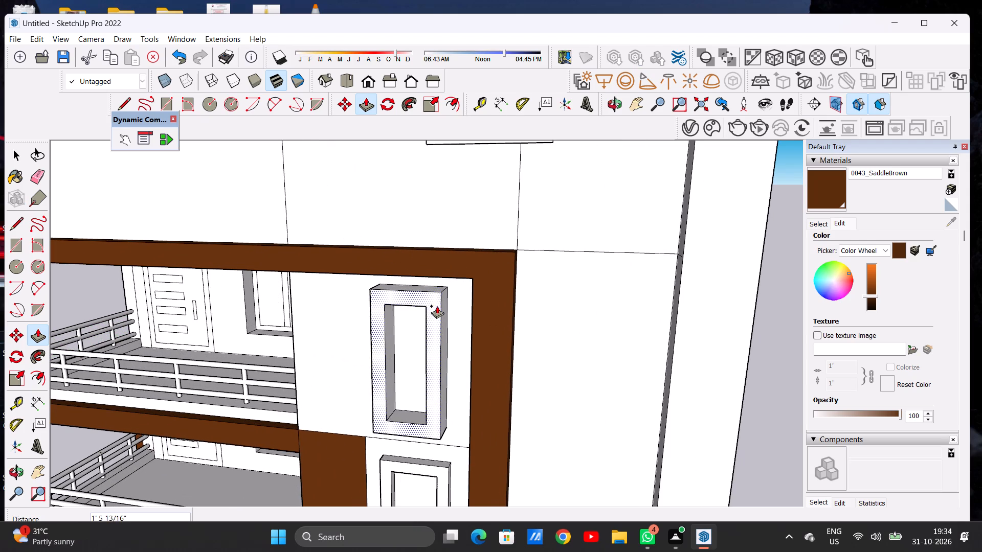
middle_click_drag(440, 302, 393, 341)
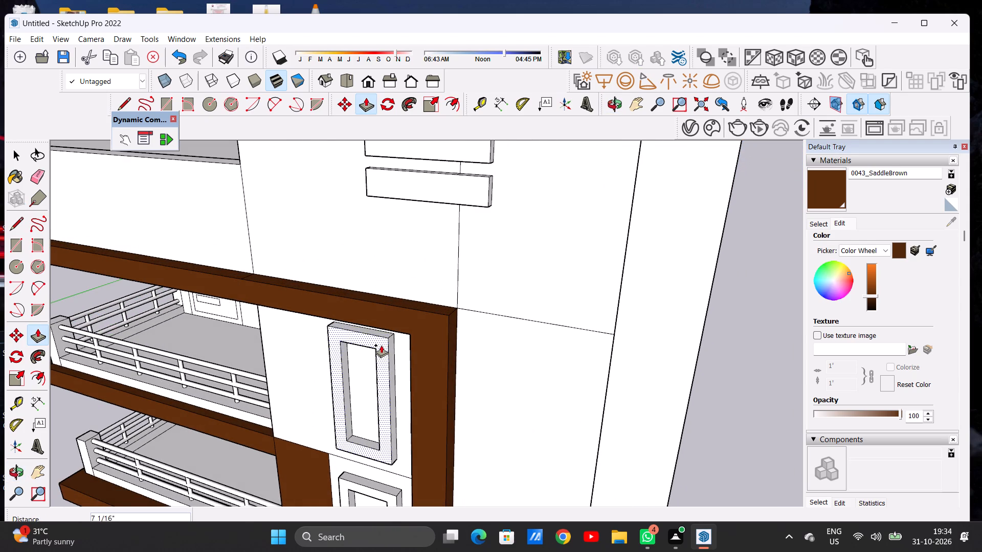
left_click(383, 346)
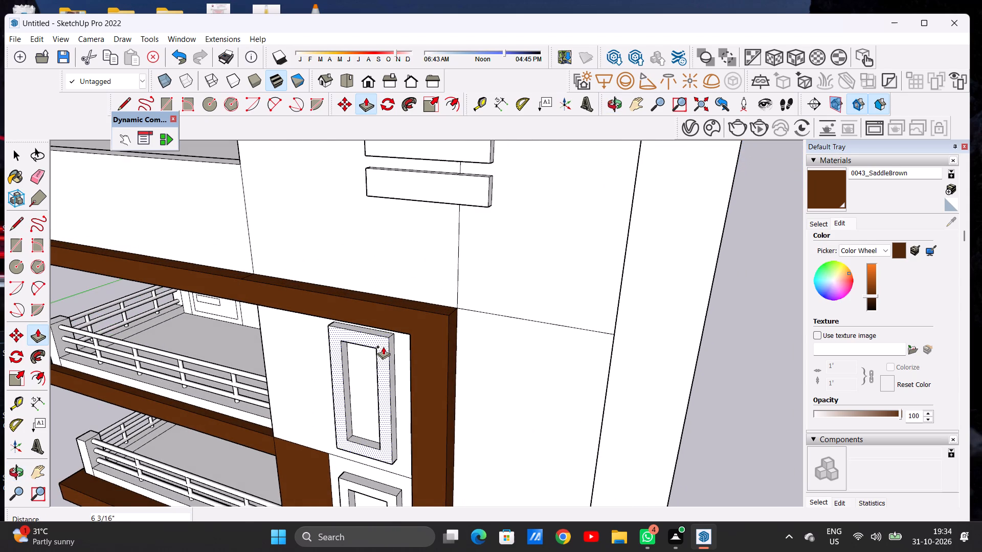
key("space")
Examine the whole front facade, comparing the window borders and brown frames across all floors.
scroll(459, 333, "down", 20)
scroll(459, 333, "down", 2)
middle_click_drag(456, 335, 510, 307)
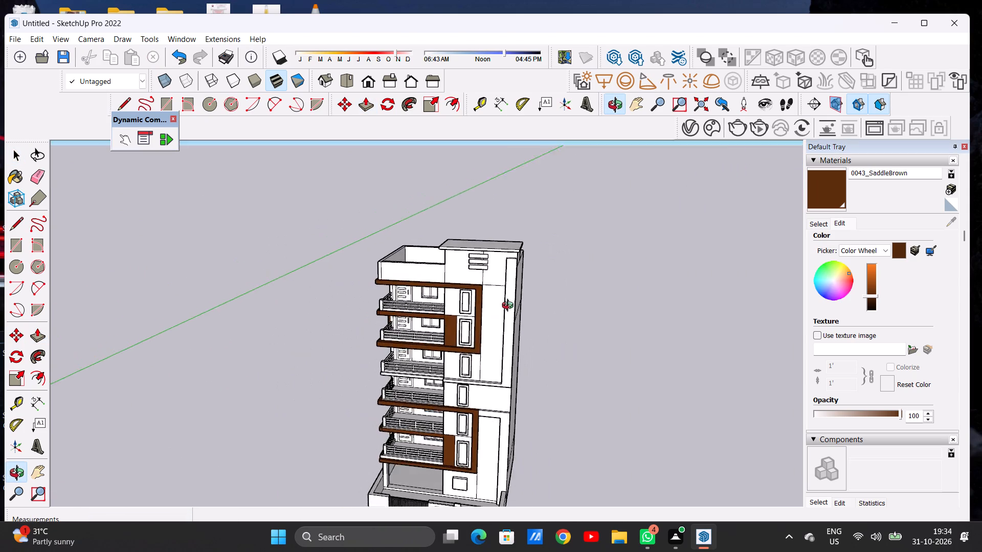
middle_click_drag(510, 307, 514, 298)
scroll(473, 287, "down", 4)
middle_click_drag(467, 357, 475, 333)
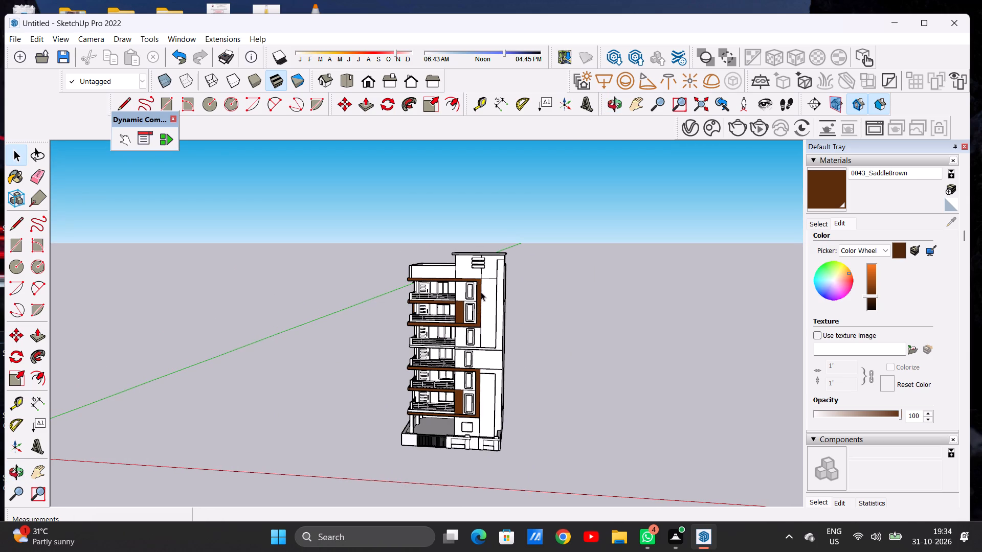
scroll(473, 282, "up", 1)
scroll(473, 282, "down", 1)
scroll(473, 282, "up", 3)
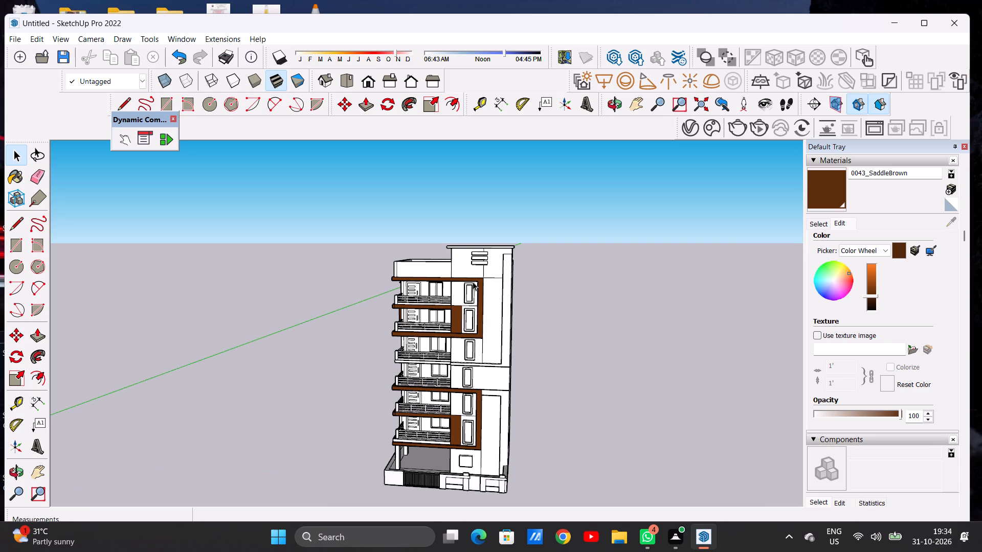
Draw a vertical line about 8' 9" long on the white wall from the mid-height ledge's underside down to the lower brown frame.
key("l")
scroll(482, 407, "up", 2)
scroll(482, 407, "down", 1)
scroll(482, 407, "up", 2)
scroll(482, 408, "down", 1)
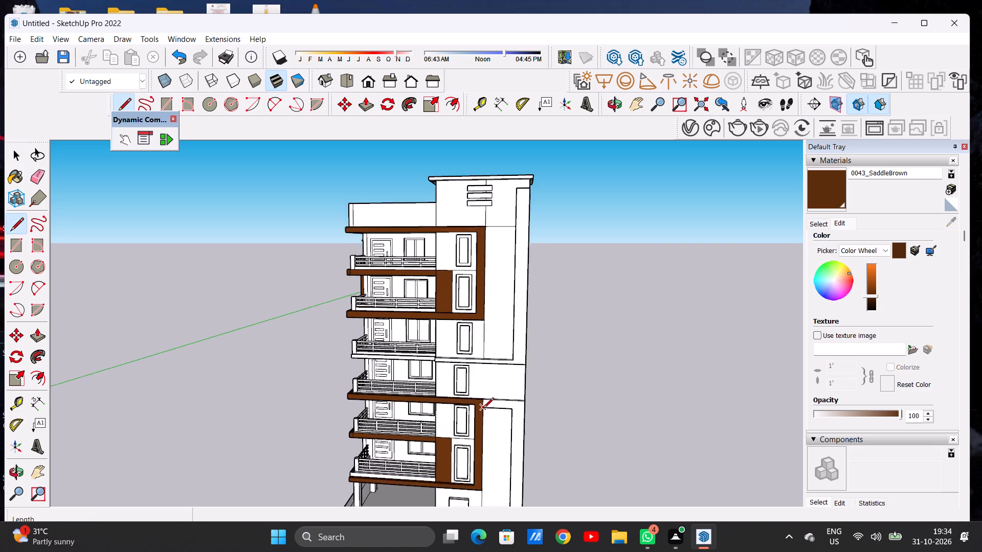
scroll(483, 409, "up", 5)
middle_click_drag(485, 377, 492, 343)
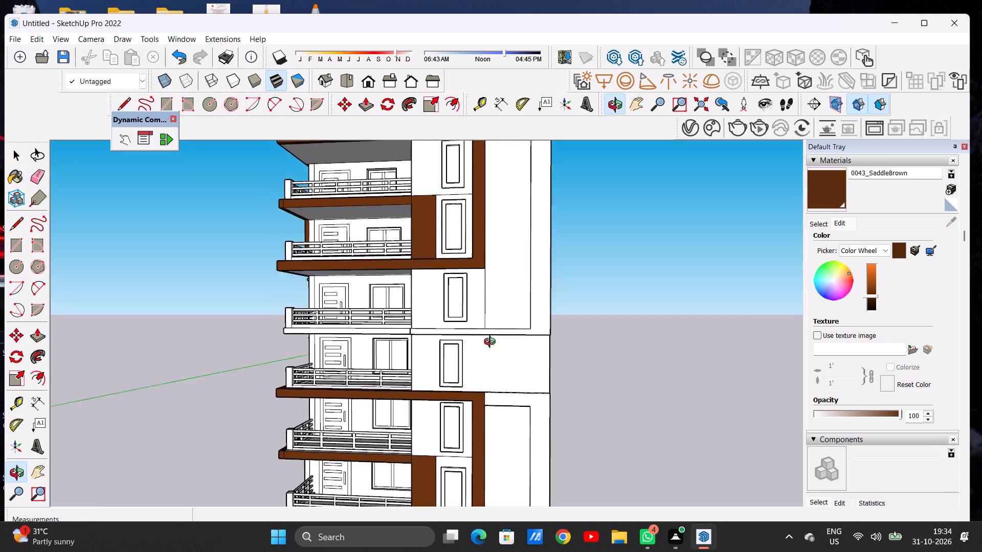
middle_click_drag(492, 343, 500, 291)
scroll(485, 333, "up", 5)
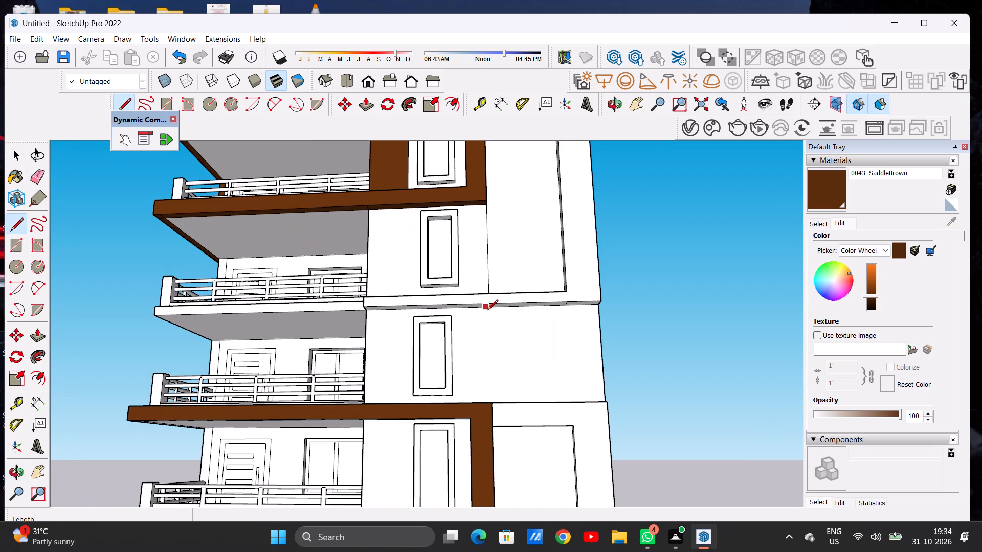
left_click(487, 309)
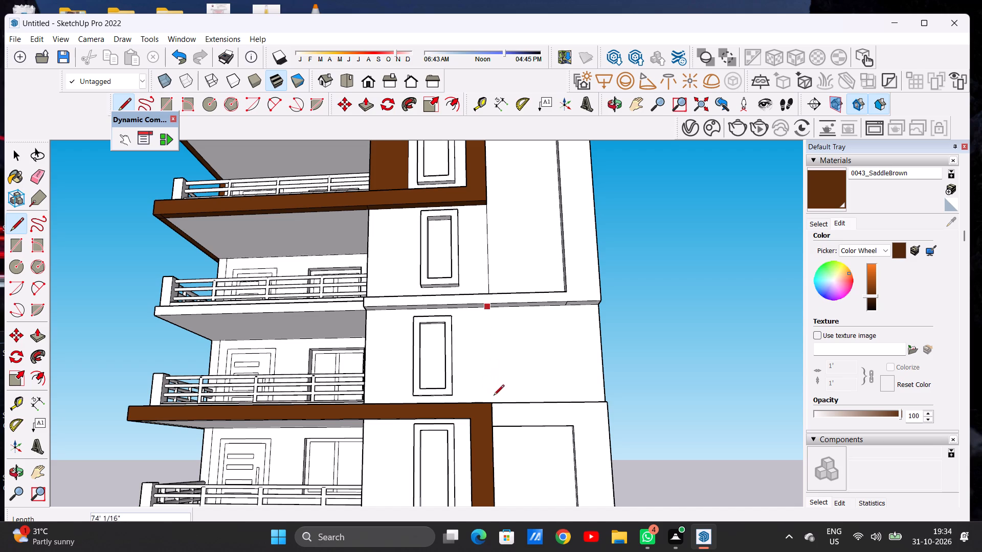
middle_click_drag(494, 396, 493, 491)
scroll(493, 438, "up", 12)
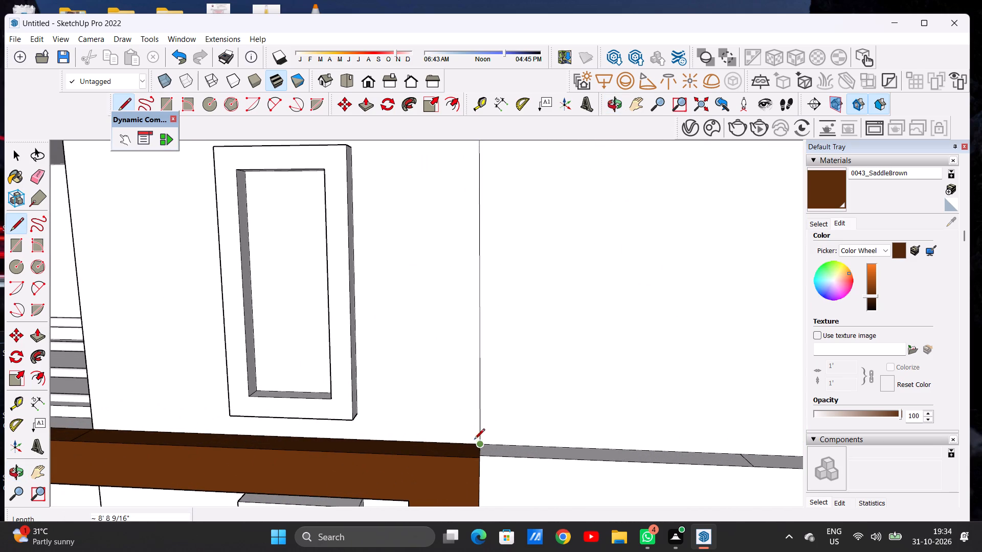
left_click(470, 441)
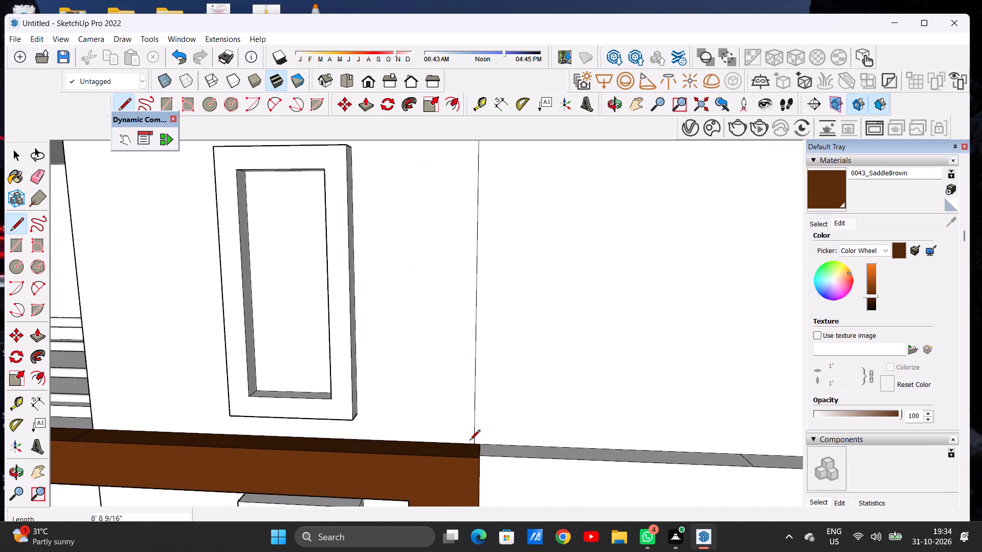
key("space")
Examine the full building and its lower floors down to the entrance and compound wall.
scroll(487, 440, "down", 1)
scroll(487, 442, "up", 1)
scroll(487, 442, "down", 17)
scroll(484, 378, "down", 6)
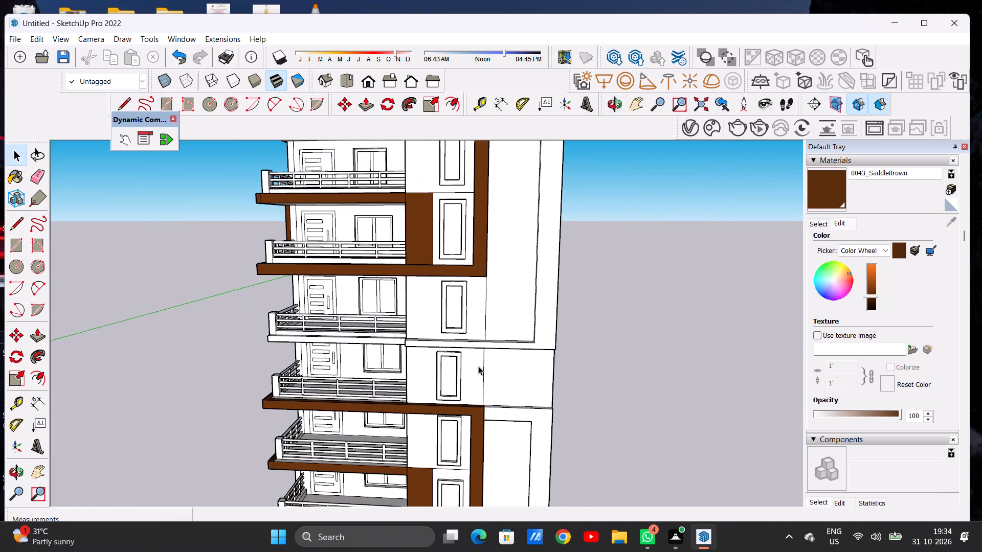
scroll(478, 366, "down", 14)
scroll(489, 390, "up", 6)
scroll(490, 363, "down", 6)
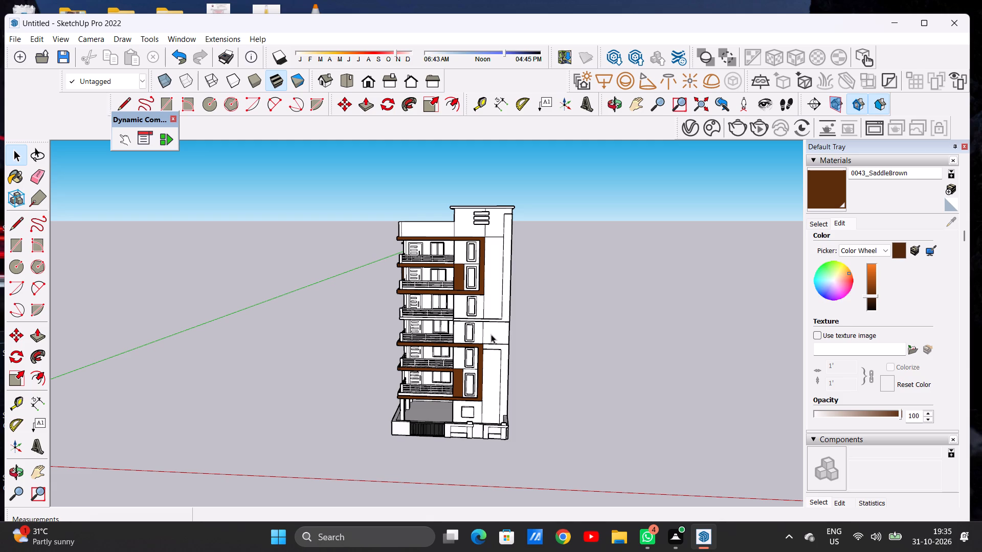
scroll(490, 332, "down", 14)
middle_click_drag(479, 354, 478, 321)
scroll(465, 352, "up", 13)
scroll(502, 351, "down", 2)
scroll(502, 351, "up", 3)
scroll(492, 348, "down", 1)
scroll(492, 348, "up", 6)
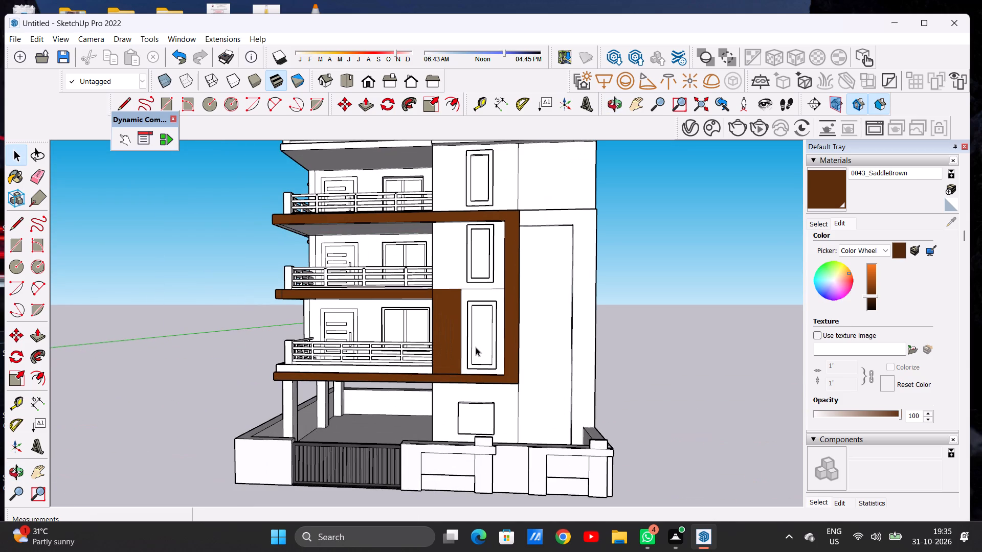
scroll(484, 326, "down", 1)
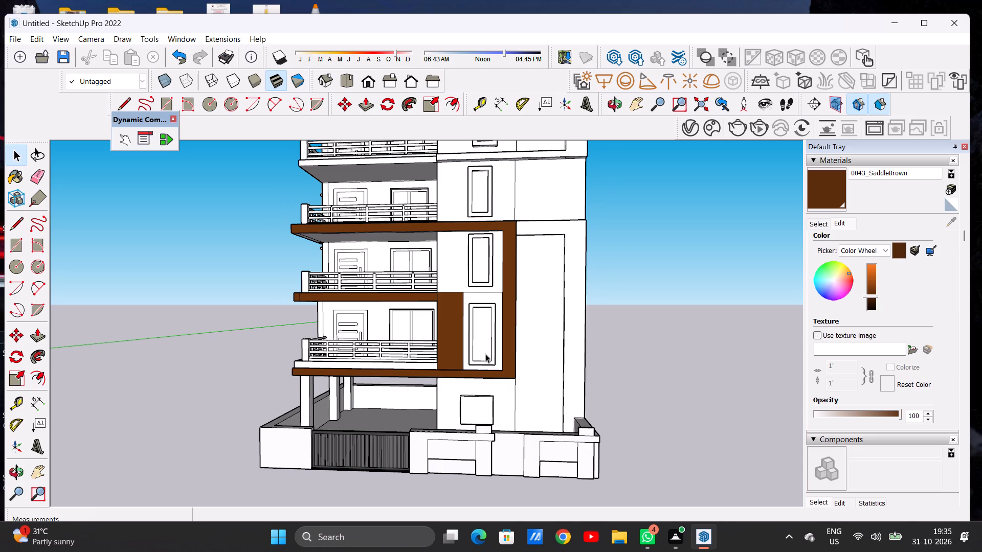
Paint the front faces of the compound wall's middle pillar, above and below the white band, with 0043_SaddleBrown.
left_click(829, 190)
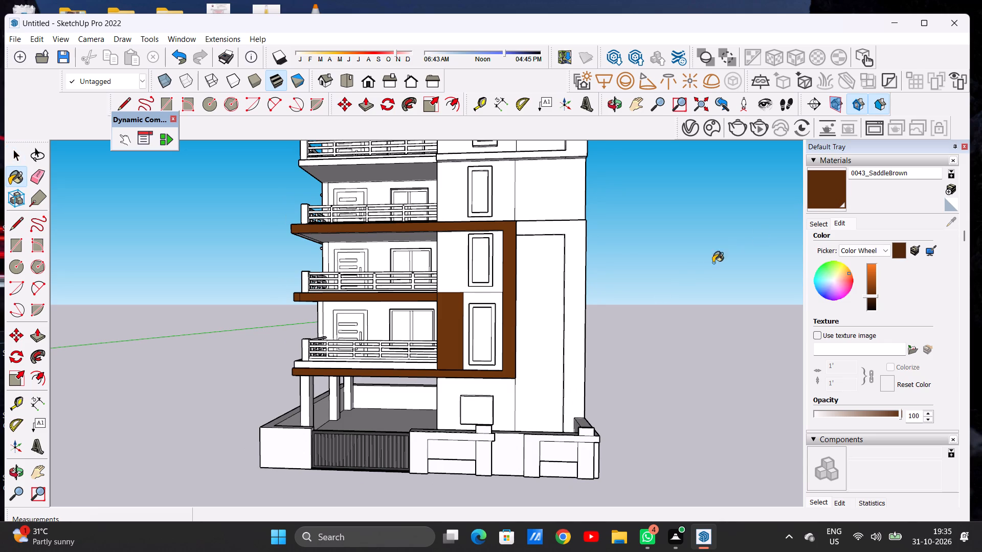
scroll(478, 456, "up", 11)
left_click(477, 443)
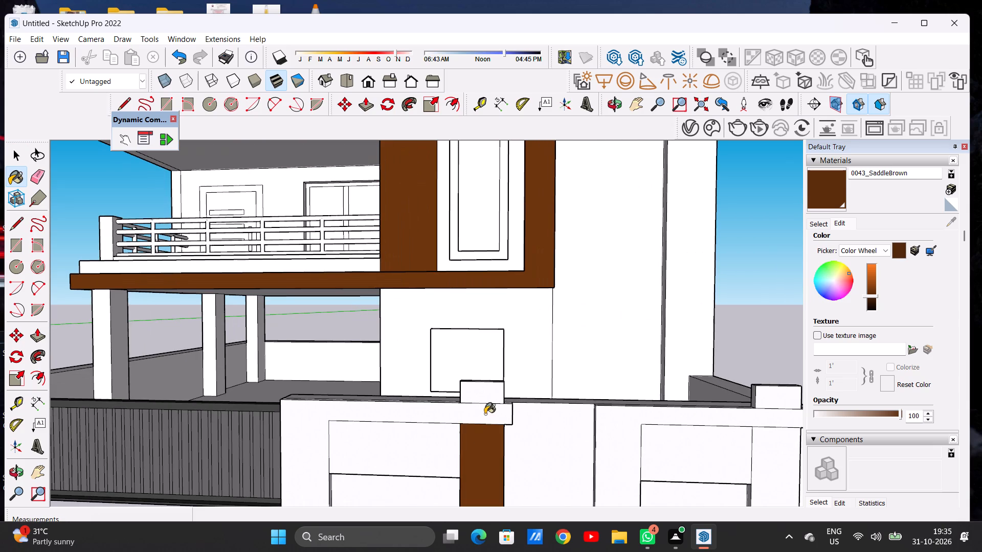
left_click(480, 396)
Paint the front, top and both side faces of the raised box on the ground-floor wall with 0043_SaddleBrown.
scroll(484, 392, "down", 5)
scroll(483, 373, "up", 7)
left_click(486, 351)
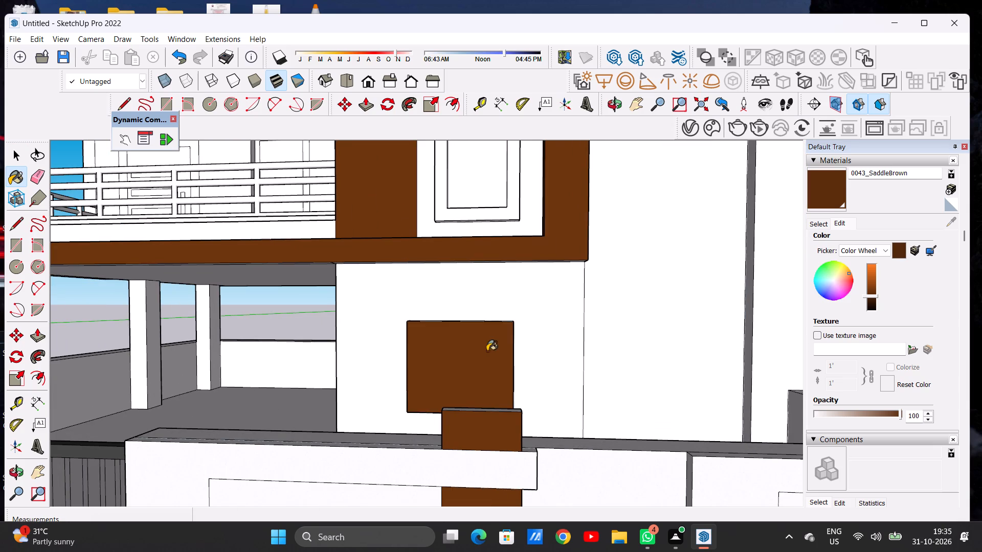
middle_click_drag(501, 350, 395, 451)
scroll(420, 407, "up", 8)
left_click(433, 385)
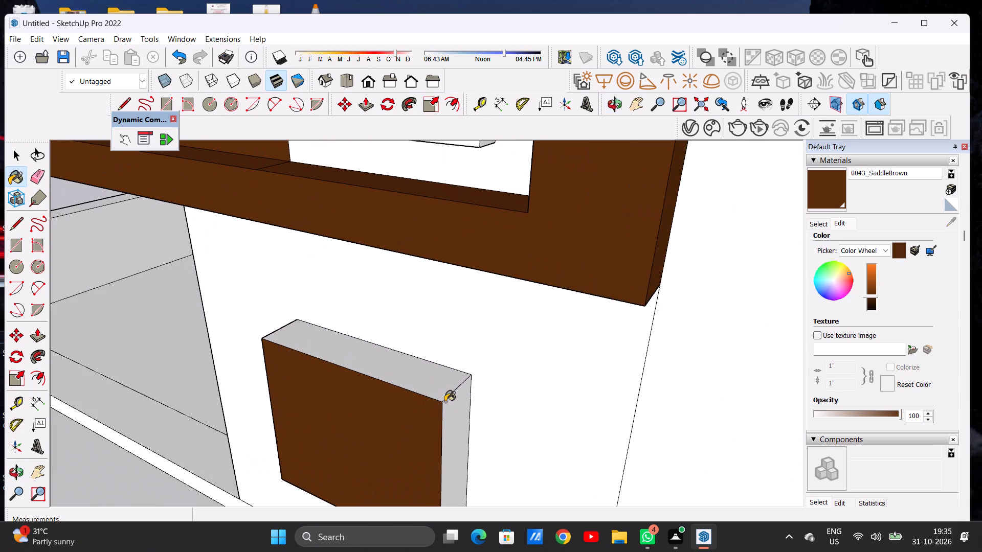
left_click(449, 409)
scroll(449, 389, "down", 13)
middle_click_drag(382, 392, 616, 346)
scroll(528, 387, "up", 11)
left_click(537, 352)
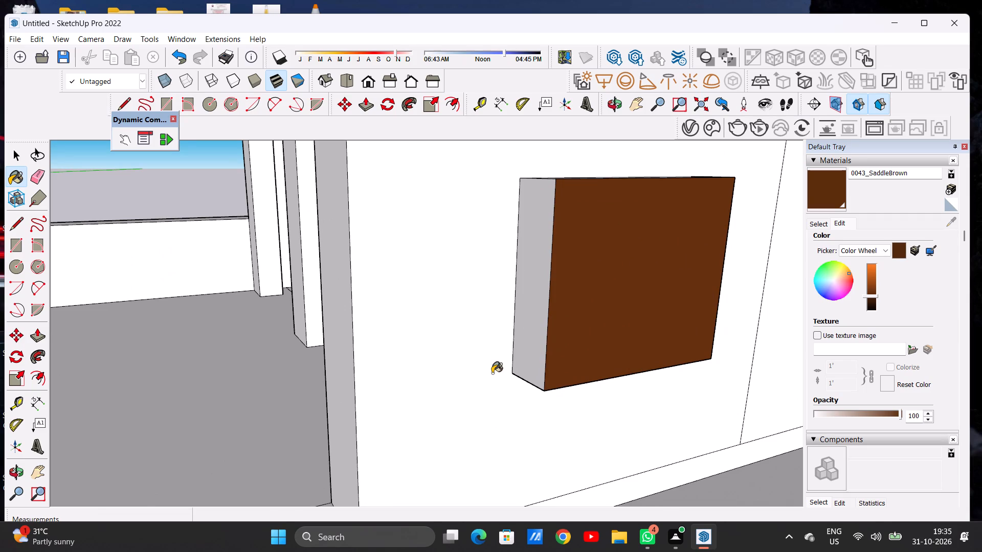
Paint the underside of the raised ground-floor box with 0043_SaddleBrown.
scroll(482, 376, "down", 12)
middle_click_drag(592, 371, 390, 357)
middle_click_drag(545, 402, 531, 381)
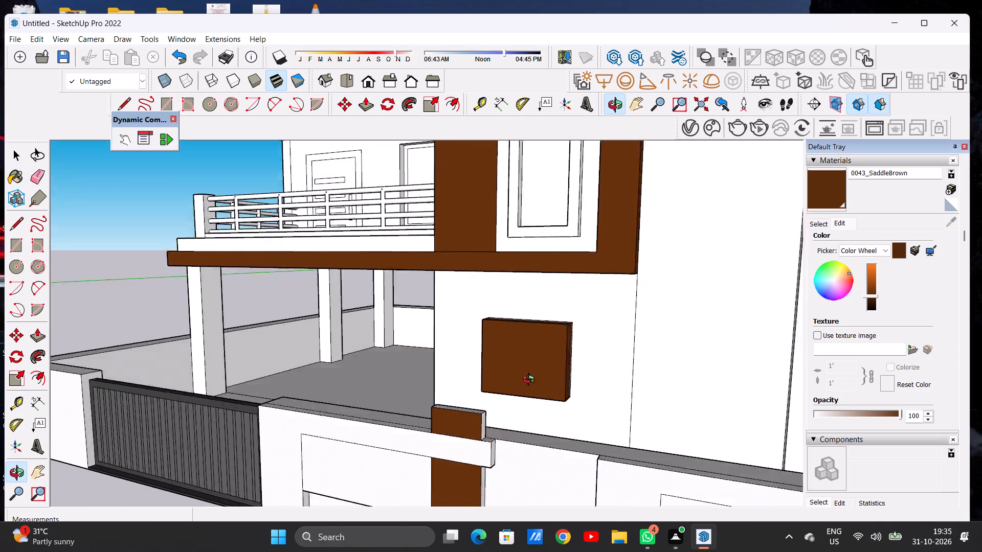
middle_click_drag(531, 381, 433, 386)
scroll(450, 390, "up", 8)
scroll(453, 411, "down", 1)
scroll(453, 411, "up", 4)
middle_click_drag(454, 435, 455, 400)
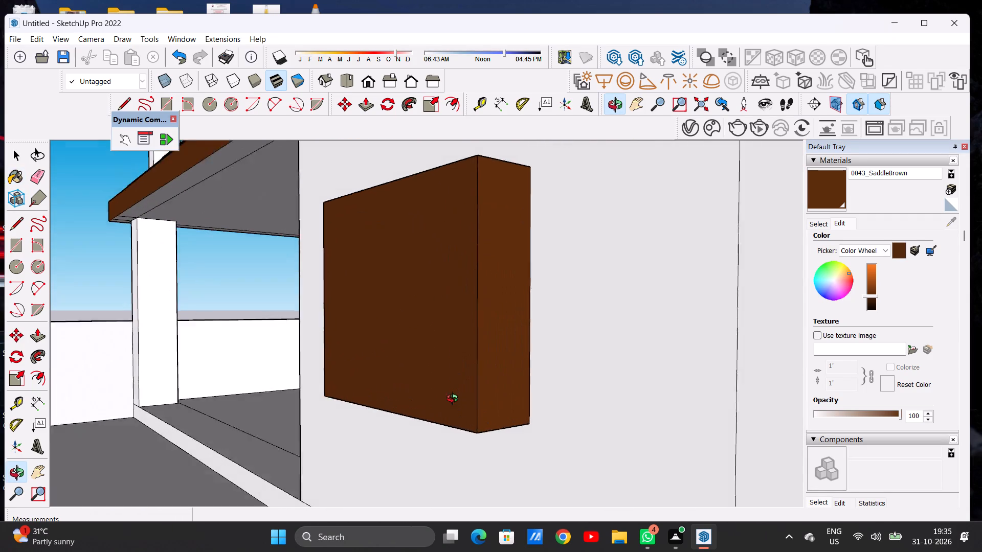
middle_click_drag(455, 400, 476, 295)
left_click(484, 354)
Paint the top face and the side face away from the gate on the middle pillar's upper block with 0043_SaddleBrown.
middle_click_drag(471, 309, 487, 379)
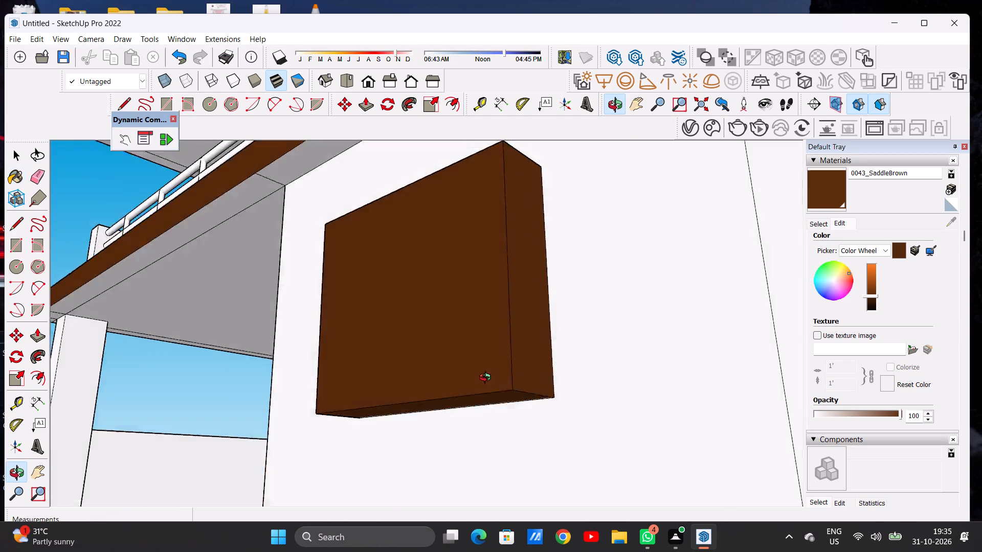
middle_click_drag(487, 379, 509, 441)
scroll(510, 323, "down", 19)
scroll(488, 354, "up", 1)
scroll(488, 354, "down", 11)
middle_click_drag(496, 362, 587, 365)
scroll(441, 371, "down", 7)
middle_click_drag(461, 378, 513, 381)
scroll(477, 377, "up", 2)
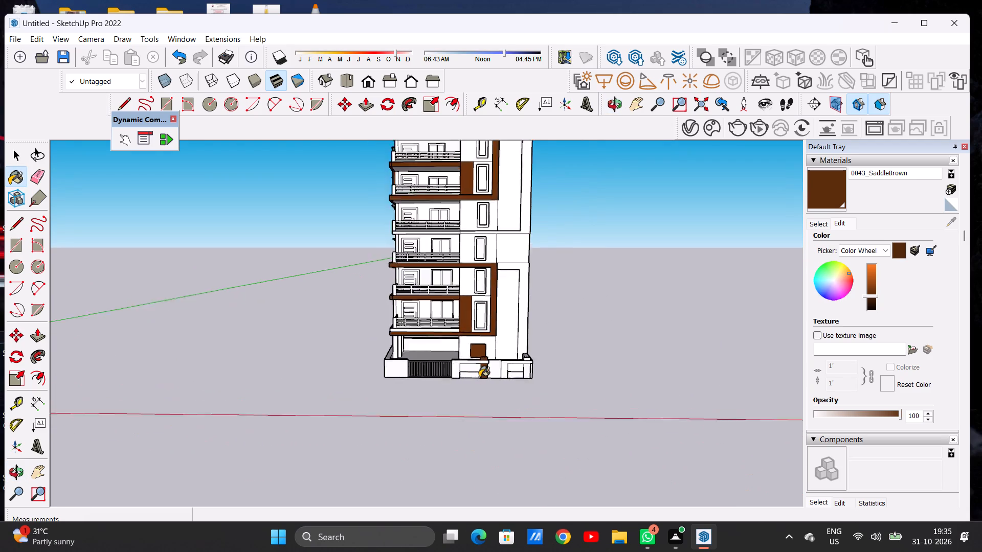
scroll(479, 377, "up", 15)
scroll(492, 339, "down", 1)
scroll(492, 339, "up", 2)
middle_click_drag(464, 320, 324, 376)
scroll(358, 365, "up", 12)
left_click(353, 383)
left_click(333, 350)
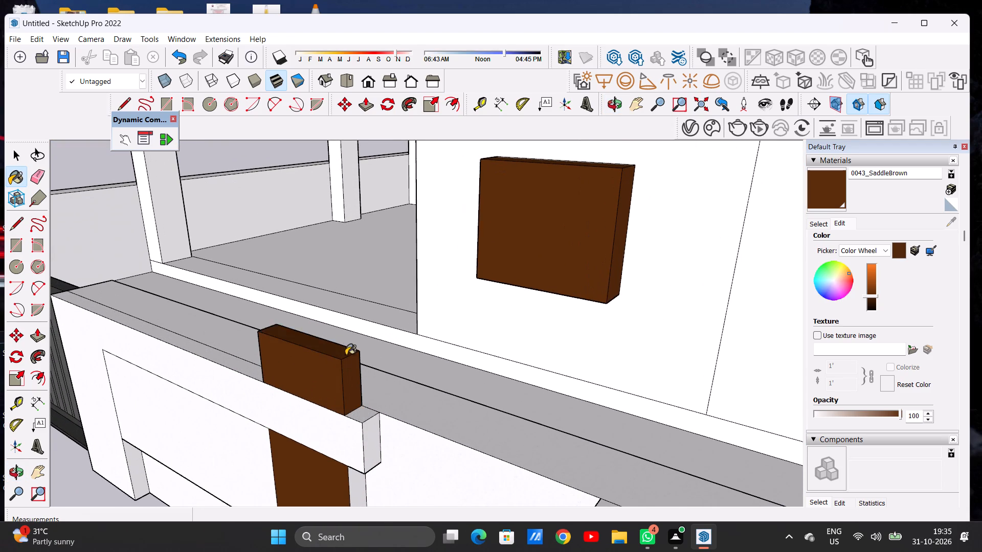
Paint the middle pillar's remaining faces saddle brown: the upper block's gate-side and back faces and both sides of the lower shaft.
scroll(382, 360, "down", 5)
middle_click_drag(334, 372, 626, 341)
scroll(620, 316, "up", 3)
scroll(617, 316, "down", 1)
scroll(616, 315, "up", 2)
left_click(606, 308)
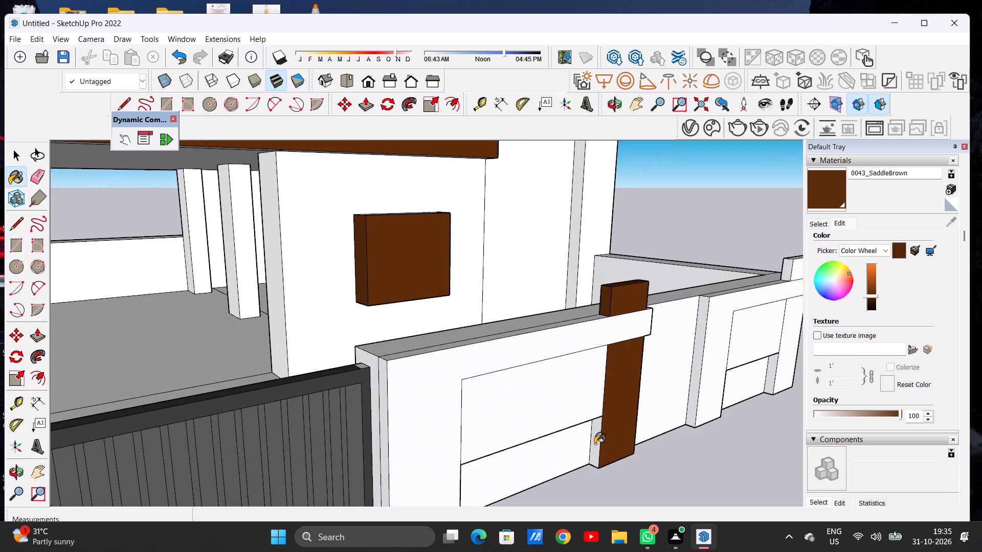
left_click(595, 444)
middle_click_drag(639, 419, 341, 413)
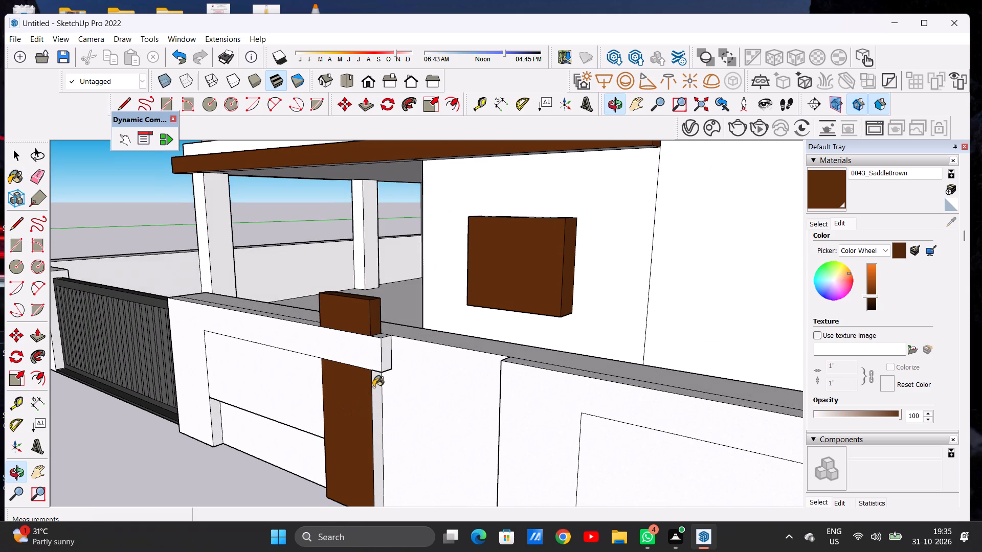
left_click(373, 387)
middle_click_drag(420, 331, 227, 378)
scroll(197, 323, "up", 2)
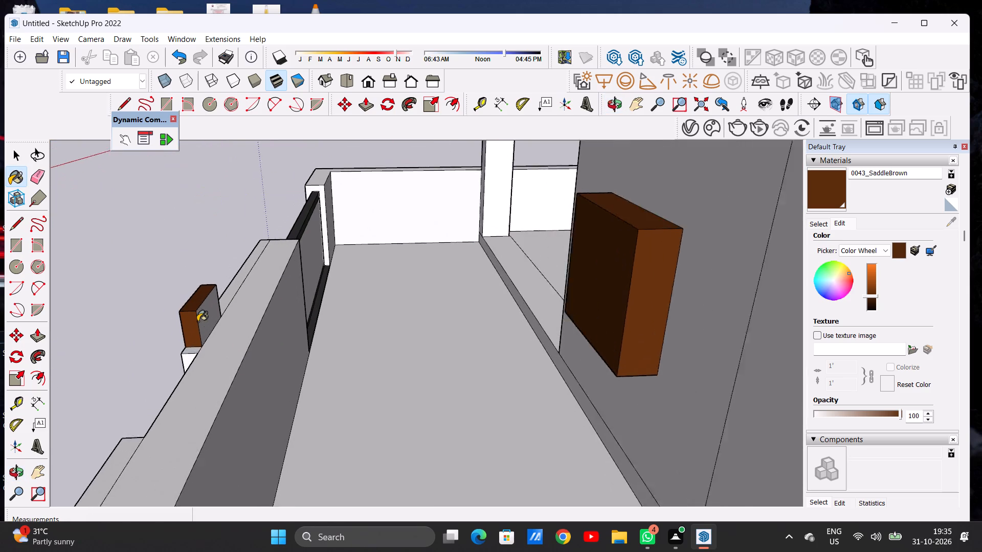
scroll(197, 321, "up", 4)
left_click(204, 315)
Paint the front and outer side face of the corner pillar's lower shaft on the compound wall with 0043_SaddleBrown.
middle_click_drag(207, 350, 485, 331)
scroll(441, 342, "down", 3)
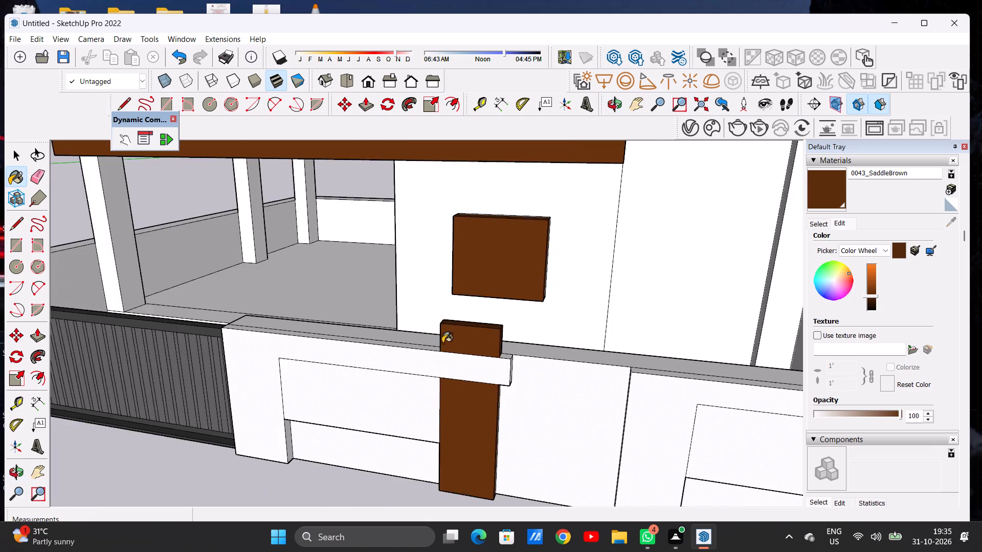
scroll(442, 343, "down", 17)
middle_click_drag(468, 392, 484, 362)
scroll(413, 372, "down", 7)
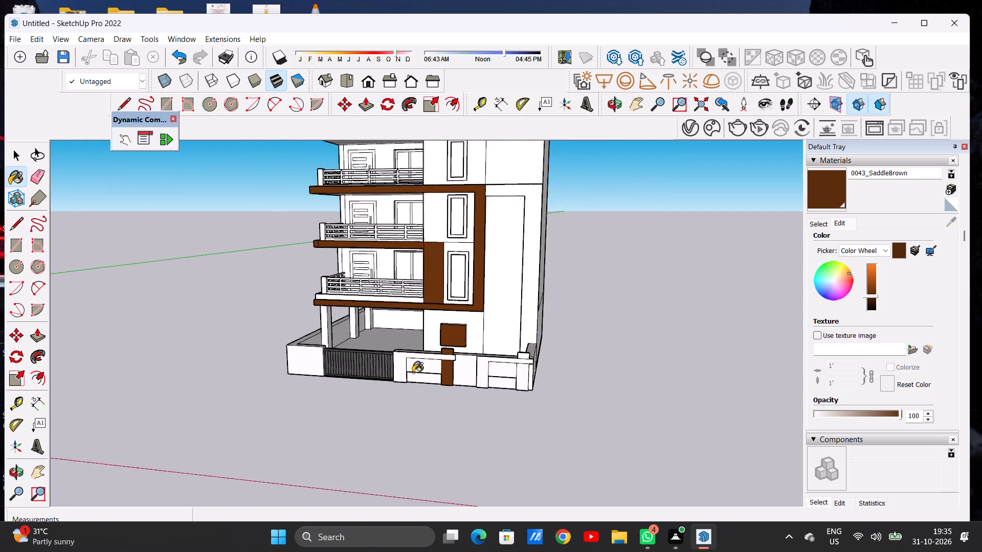
scroll(413, 373, "down", 1)
scroll(502, 375, "up", 3)
scroll(501, 375, "down", 1)
scroll(501, 375, "up", 12)
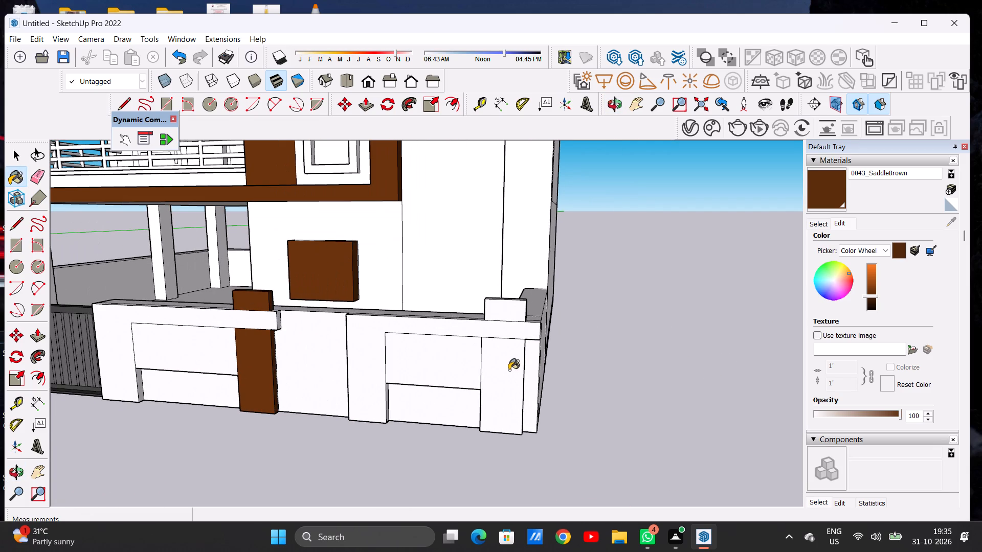
left_click(509, 370)
middle_click_drag(511, 347, 406, 363)
scroll(367, 383, "up", 10)
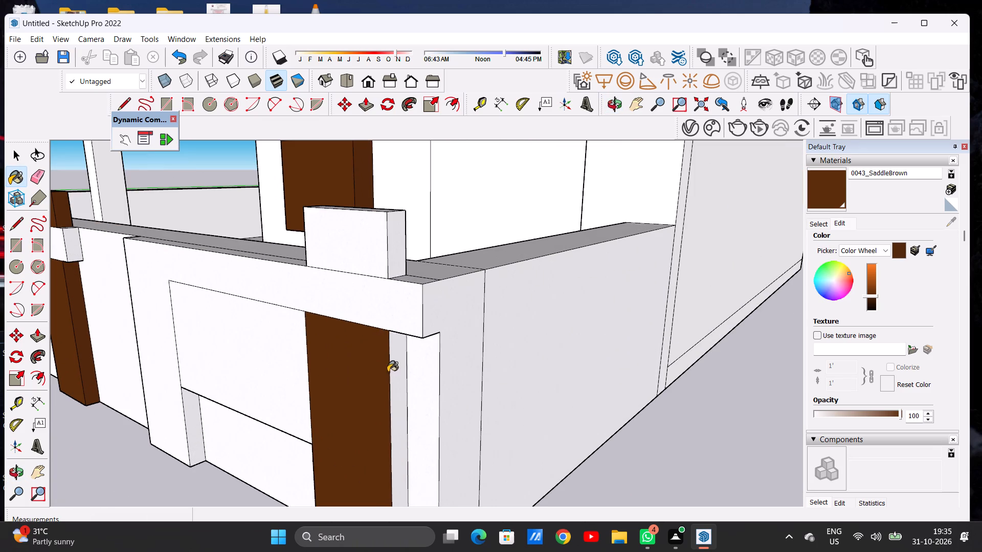
left_click(396, 362)
Paint the front, top, both side faces and back face of the corner pillar's upper block with 0043_SaddleBrown.
scroll(384, 349, "down", 7)
middle_click_drag(380, 340, 373, 406)
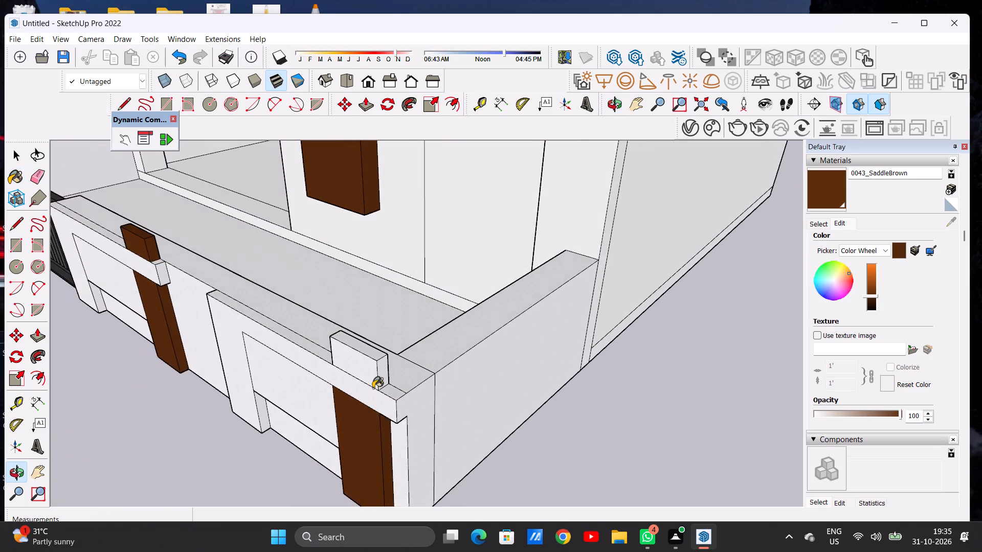
scroll(373, 360, "up", 11)
left_click(364, 365)
left_click(376, 342)
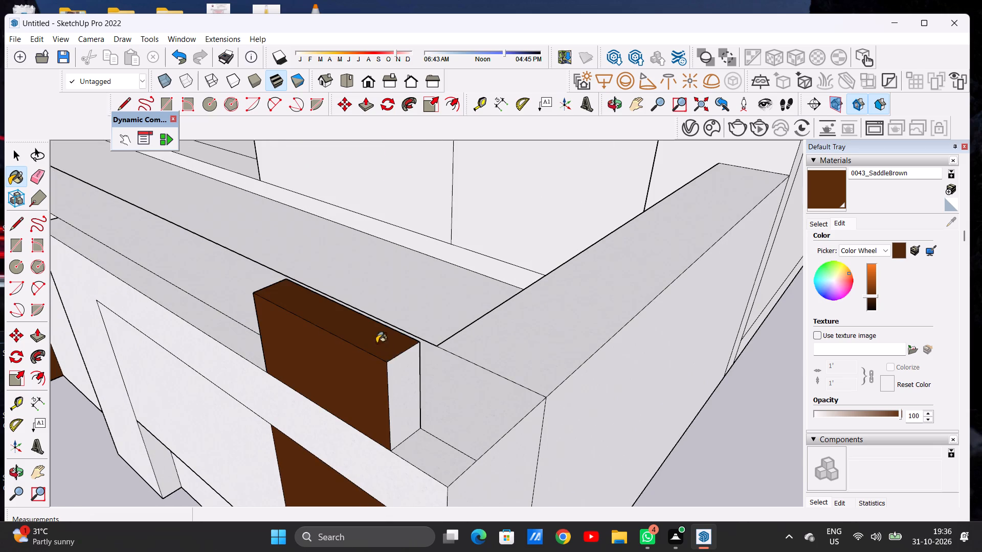
left_click(399, 373)
middle_click_drag(345, 331, 646, 289)
left_click(387, 351)
middle_click_drag(396, 354, 145, 369)
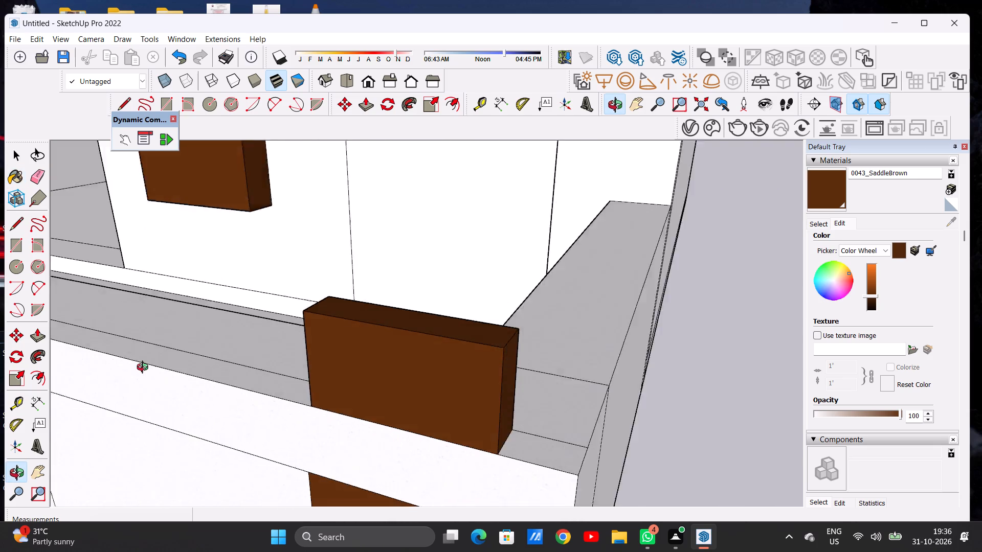
middle_click_drag(145, 369, 144, 370)
middle_click_drag(440, 349, 161, 375)
left_click(395, 364)
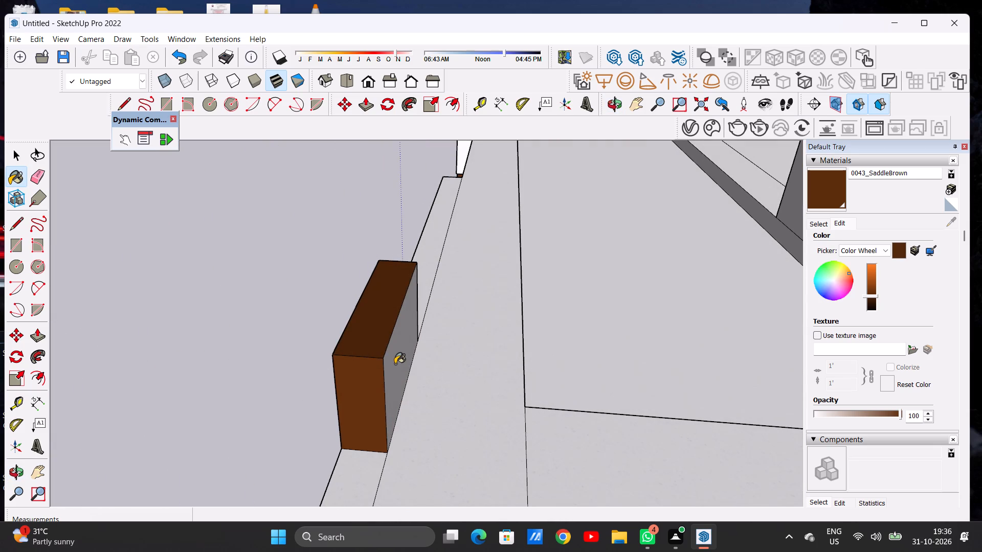
Paint the gate-side face of the corner pillar's lower shaft with 0043_SaddleBrown.
middle_click_drag(327, 370, 544, 334)
scroll(545, 334, "down", 20)
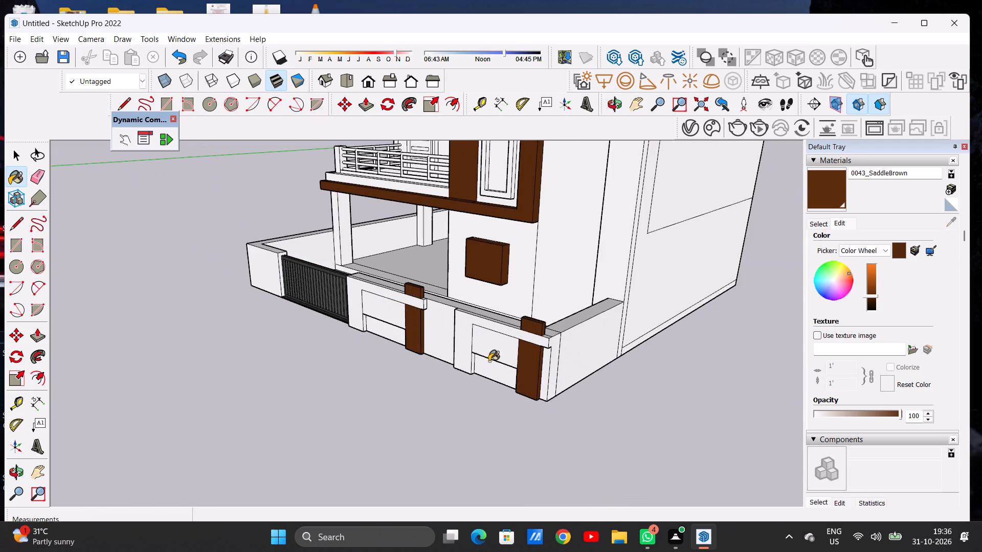
middle_click_drag(537, 355, 722, 320)
scroll(666, 325, "up", 10)
scroll(619, 310, "down", 1)
scroll(619, 310, "up", 3)
middle_click_drag(598, 277, 633, 298)
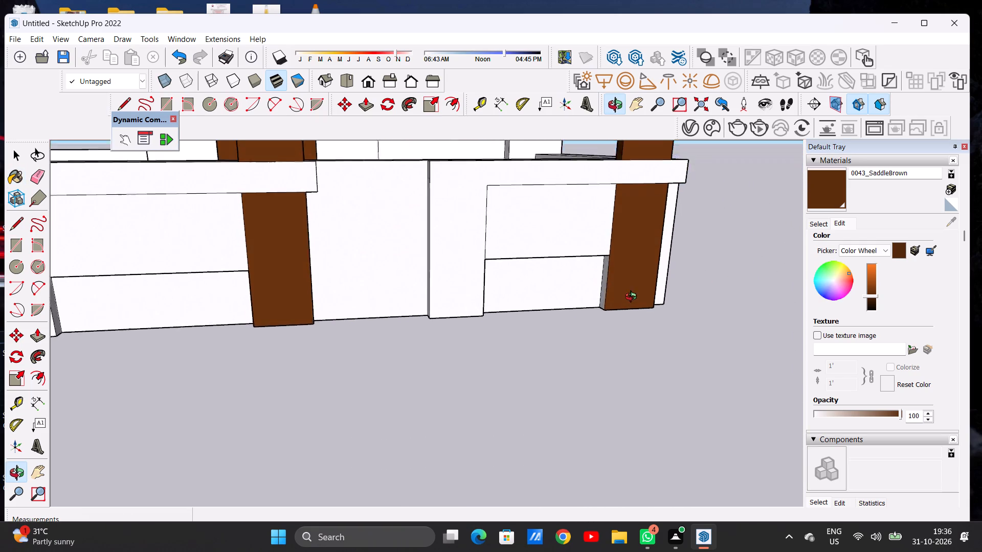
middle_click_drag(633, 298, 677, 354)
scroll(606, 289, "up", 12)
scroll(591, 275, "down", 1)
left_click(606, 259)
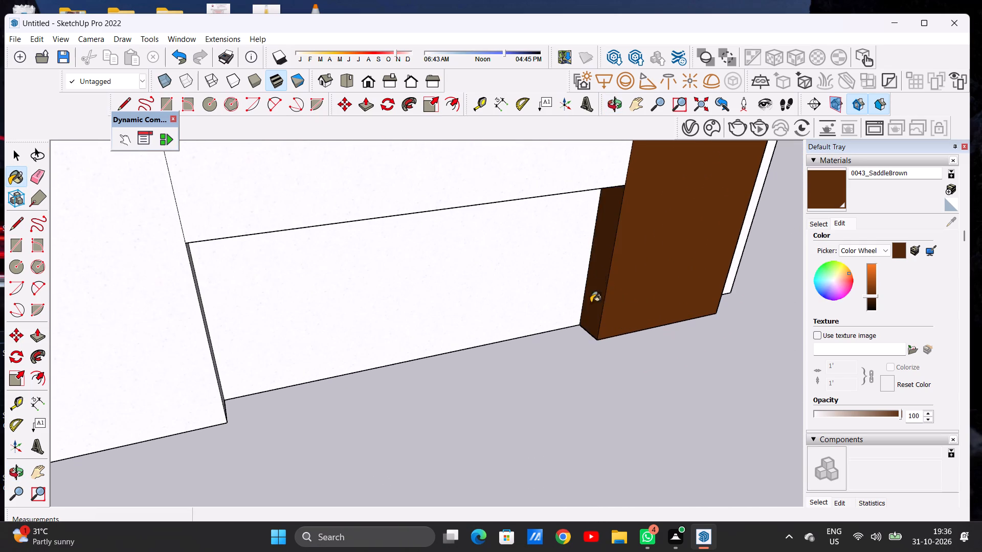
Inspect the painted pillars, the compound wall from front and side, the whole building front and the framed window bays.
scroll(566, 357, "down", 13)
scroll(570, 359, "up", 1)
scroll(570, 359, "down", 3)
middle_click_drag(583, 366, 557, 311)
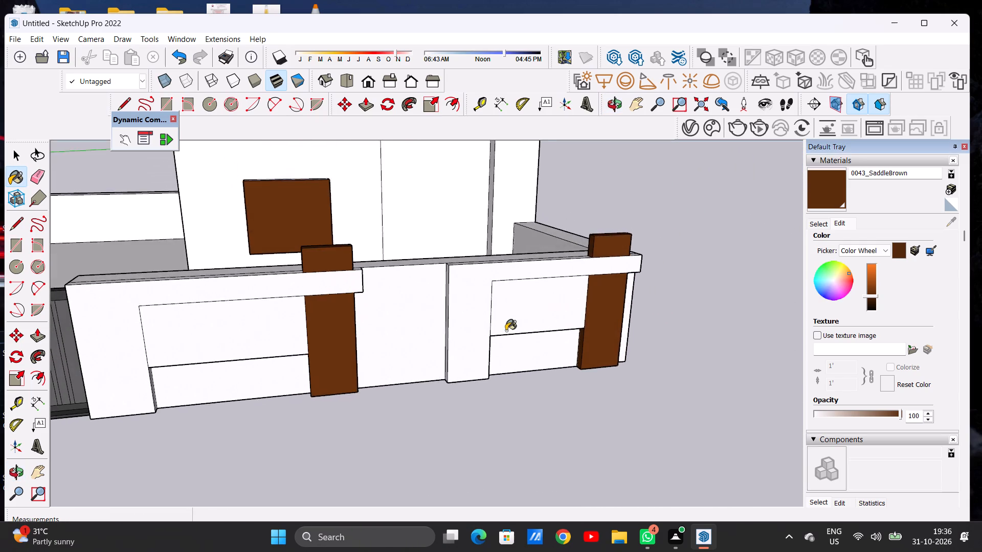
scroll(492, 355, "down", 9)
scroll(485, 377, "up", 1)
scroll(484, 377, "down", 11)
middle_click_drag(519, 384, 453, 335)
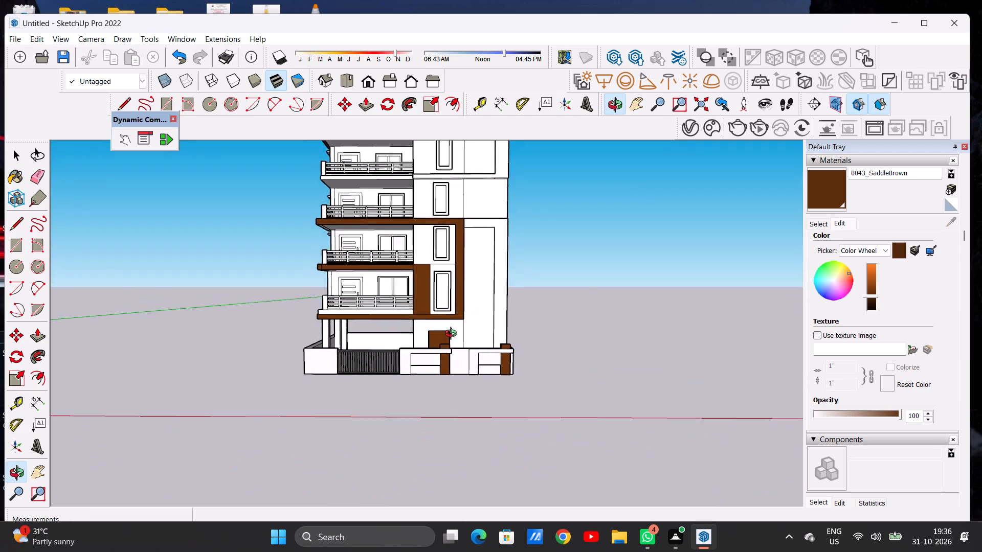
middle_click_drag(453, 335, 448, 346)
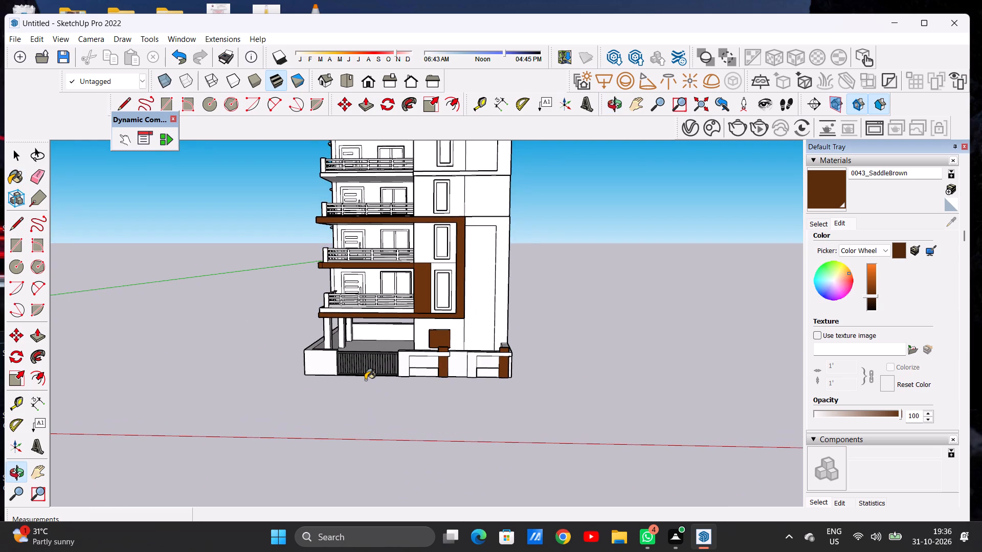
scroll(371, 375, "down", 2)
scroll(403, 375, "up", 1)
scroll(403, 375, "down", 1)
scroll(404, 375, "up", 16)
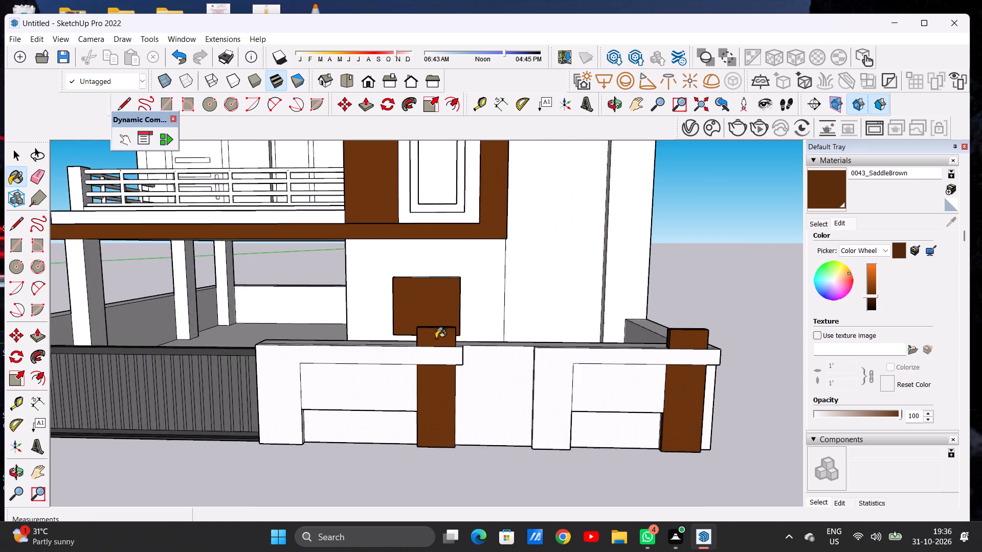
middle_click_drag(416, 403, 336, 387)
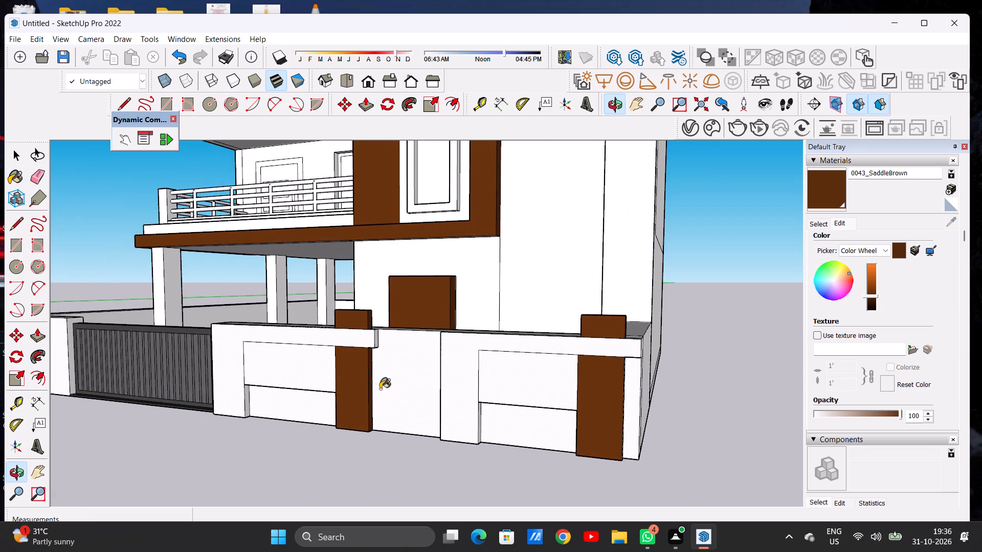
middle_click_drag(380, 389, 285, 392)
middle_click_drag(387, 395, 478, 402)
middle_click_drag(432, 402, 226, 408)
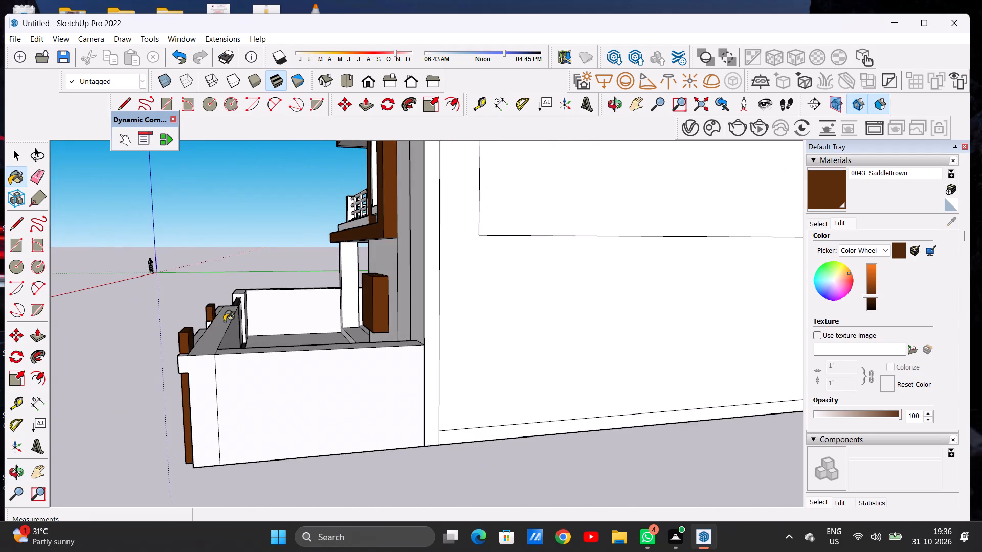
scroll(206, 308, "up", 5)
scroll(206, 334, "down", 1)
scroll(206, 334, "up", 5)
middle_click_drag(227, 351, 374, 355)
middle_click_drag(384, 354, 450, 346)
scroll(407, 365, "down", 14)
scroll(337, 385, "up", 1)
scroll(337, 385, "down", 20)
scroll(337, 385, "down", 1)
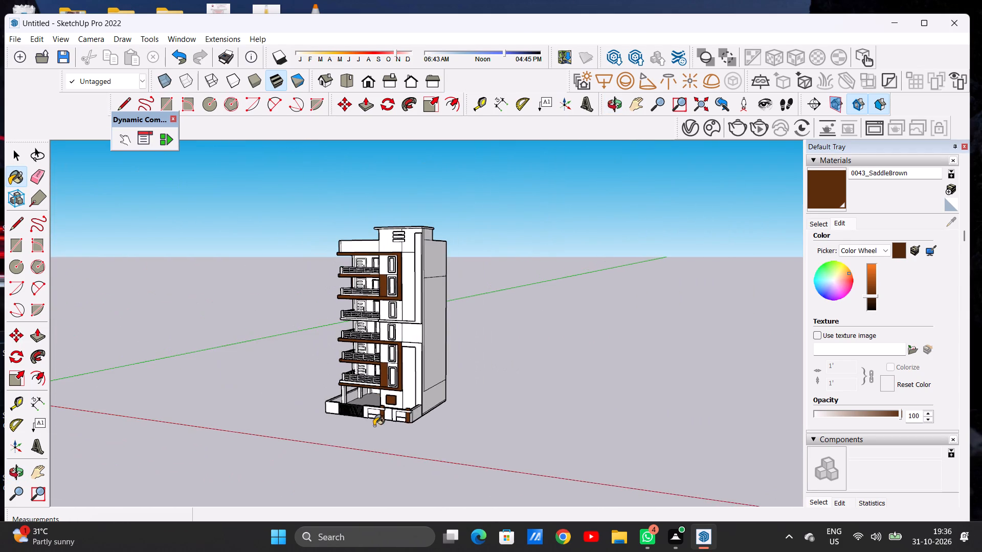
middle_click_drag(364, 415, 449, 406)
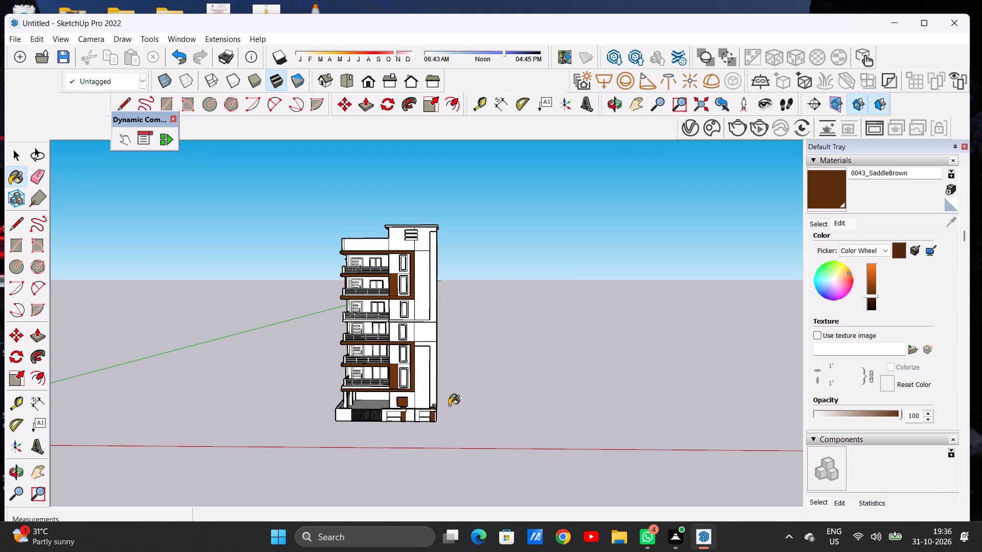
key("space")
scroll(392, 406, "up", 7)
scroll(404, 318, "up", 3)
scroll(407, 315, "down", 1)
scroll(407, 315, "up", 11)
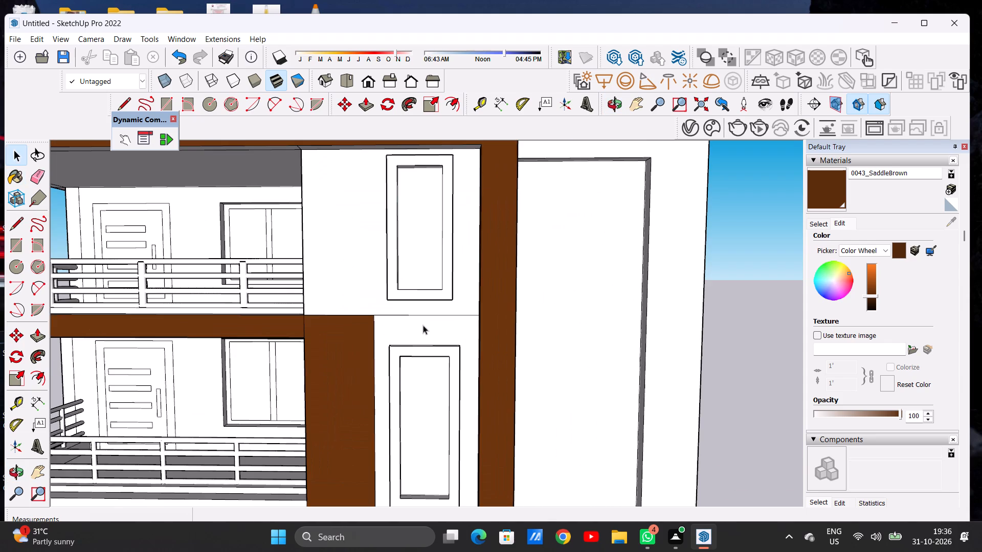
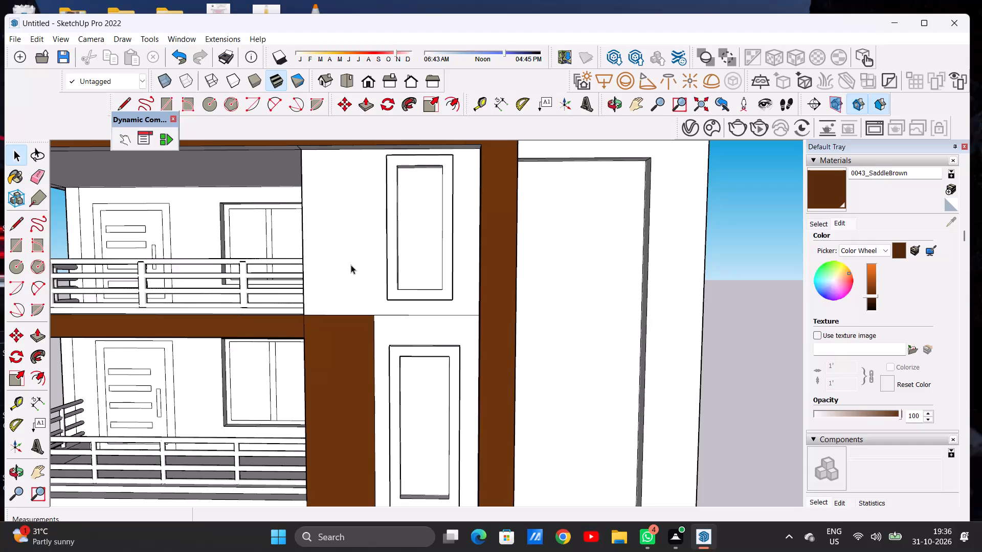
Paint the wall around the lowest framed window on the facade with 0035_Tan from the Colors-Named collection.
left_click(823, 224)
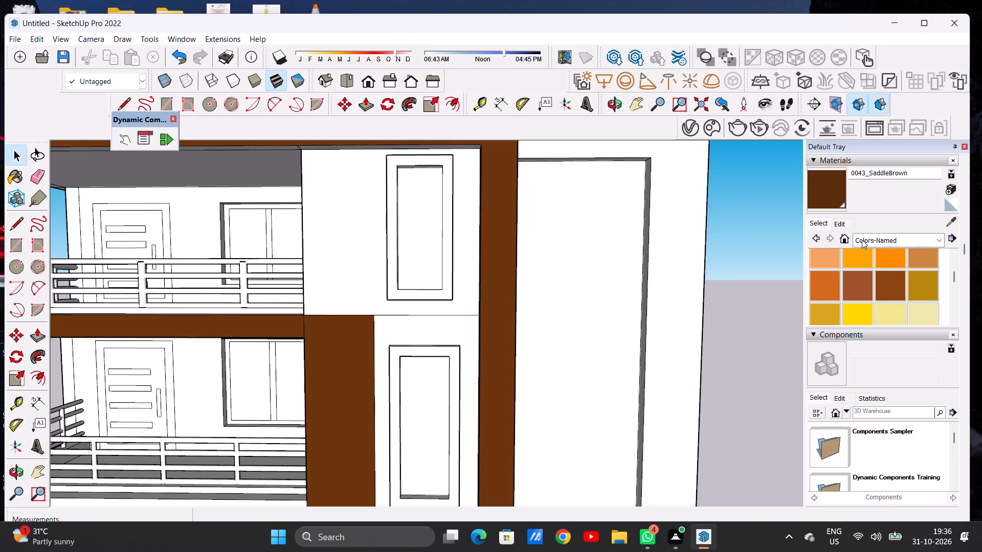
left_click(861, 240)
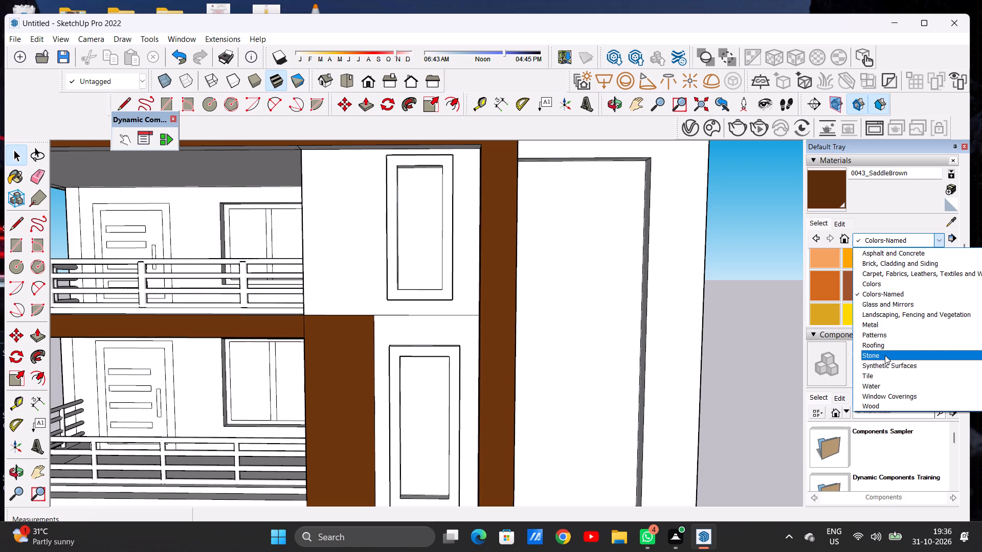
left_click(878, 293)
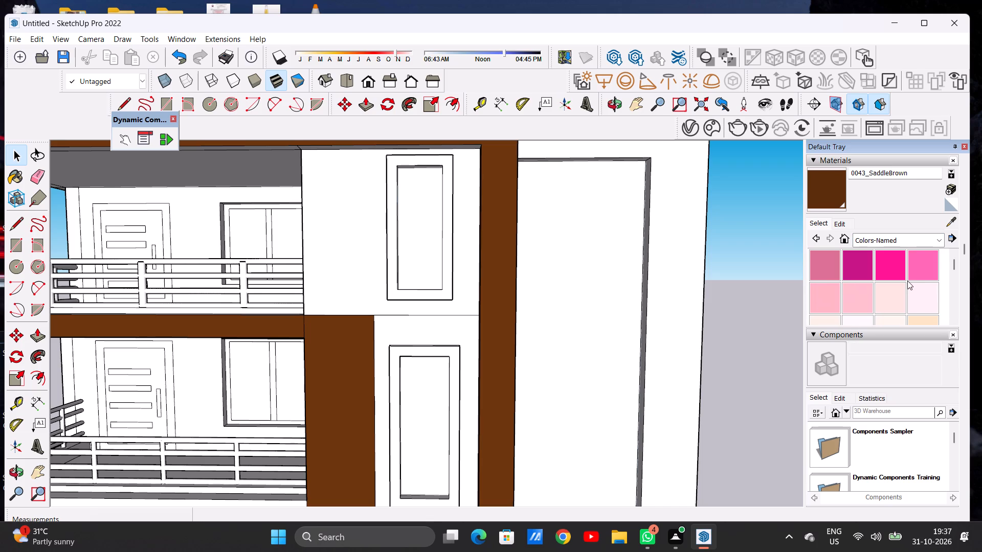
scroll(891, 288, "down", 3)
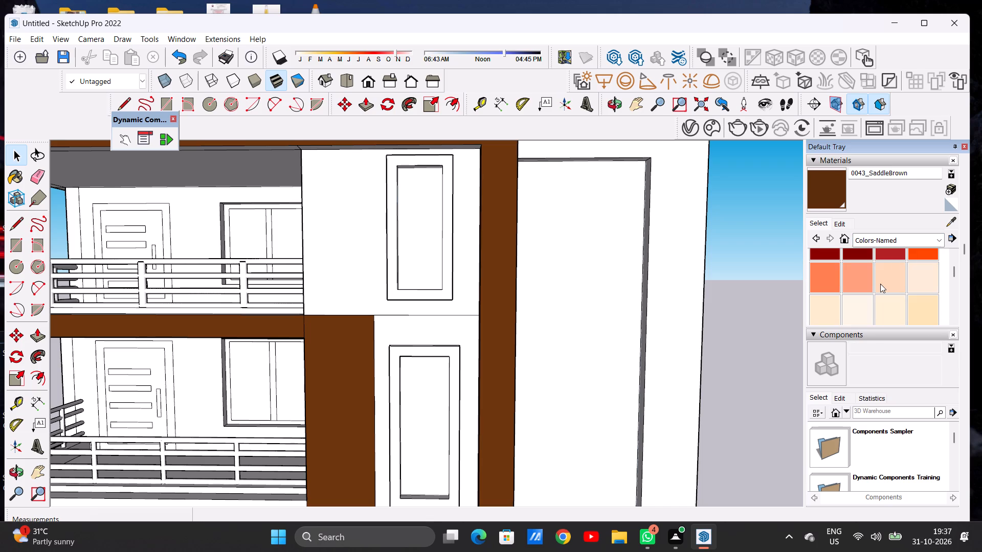
scroll(880, 284, "down", 1)
left_click(883, 283)
scroll(755, 302, "down", 4)
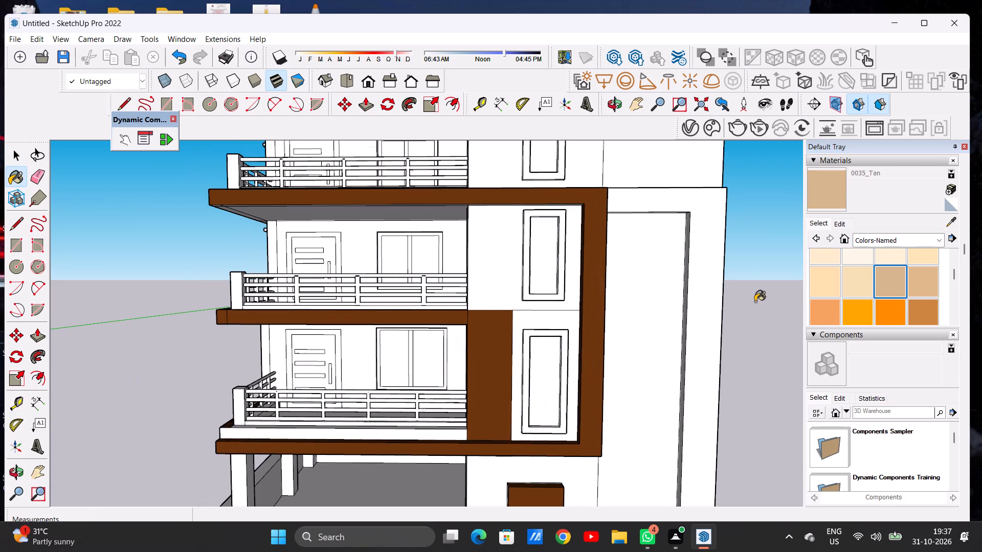
scroll(573, 323, "up", 8)
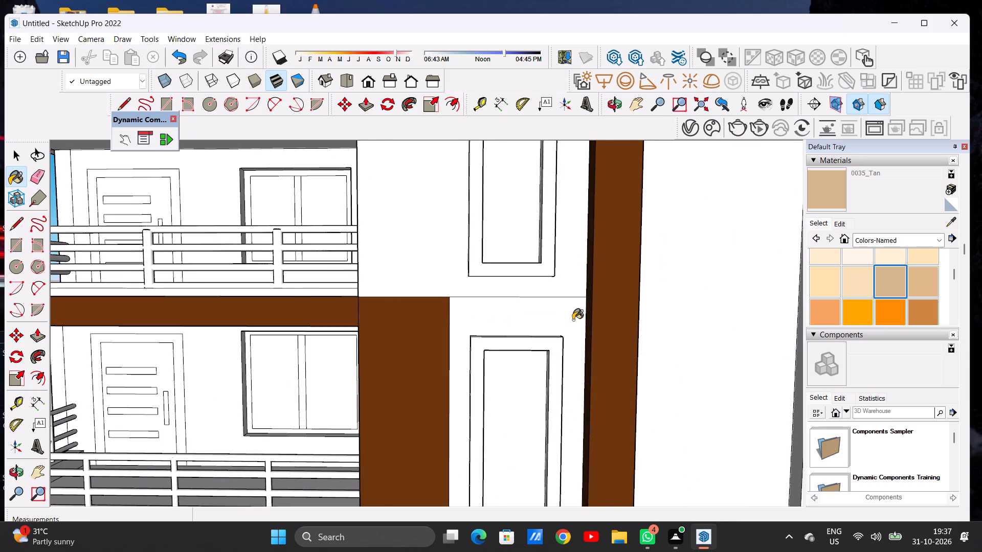
scroll(573, 320, "down", 1)
scroll(573, 320, "up", 3)
left_click(567, 319)
scroll(498, 299, "down", 5)
middle_click(534, 304)
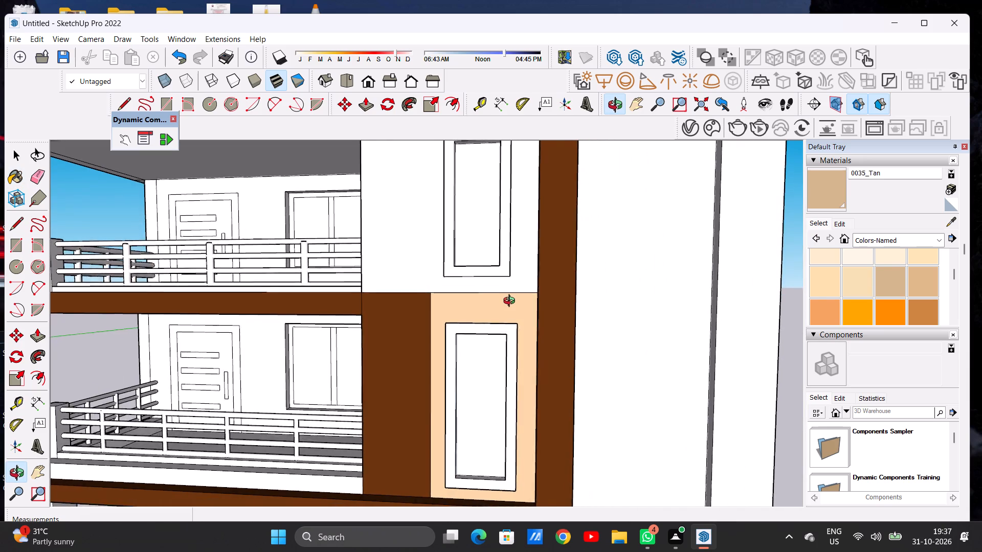
Darken the 0035_Tan material's colour slightly.
scroll(535, 318, "up", 1)
scroll(535, 318, "down", 1)
scroll(535, 318, "up", 4)
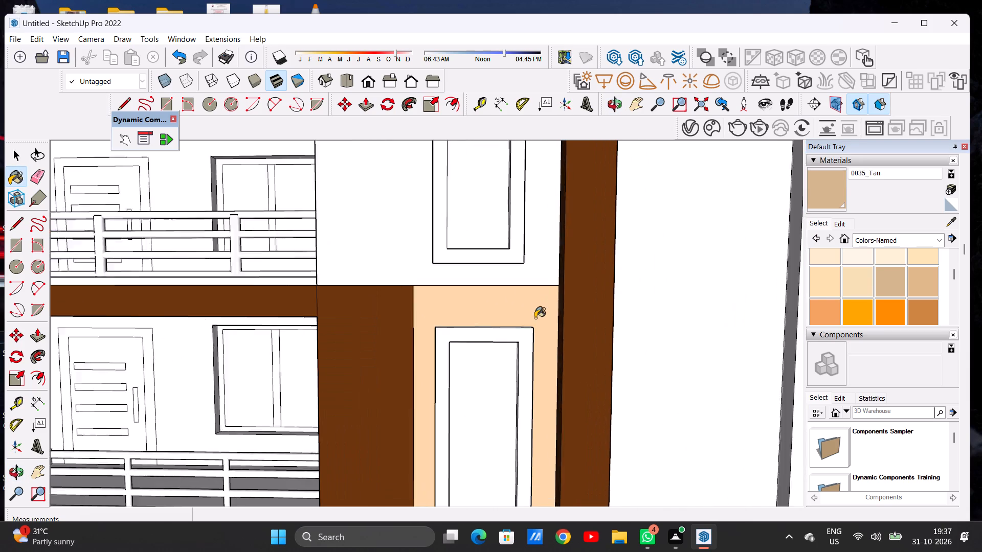
scroll(535, 318, "up", 1)
left_click(839, 225)
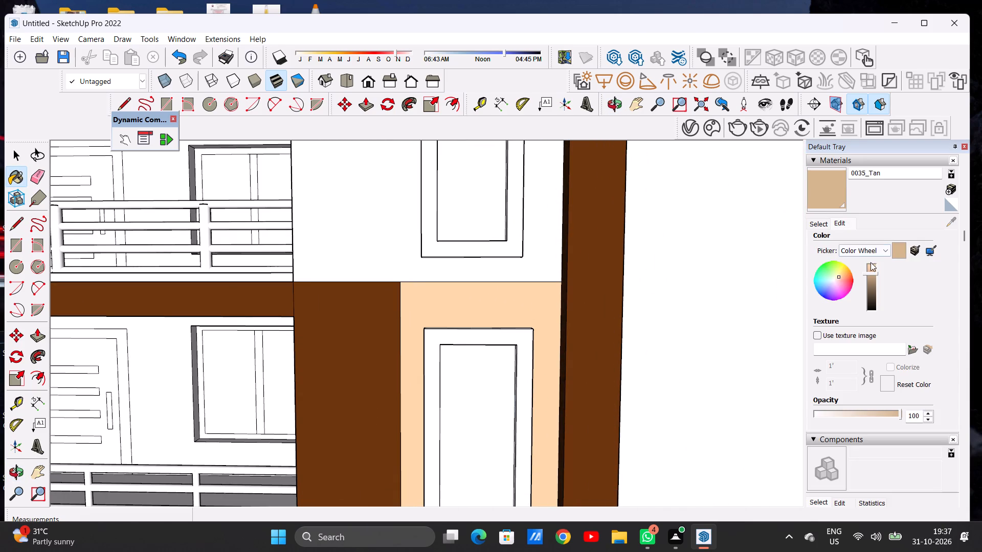
left_click(871, 274)
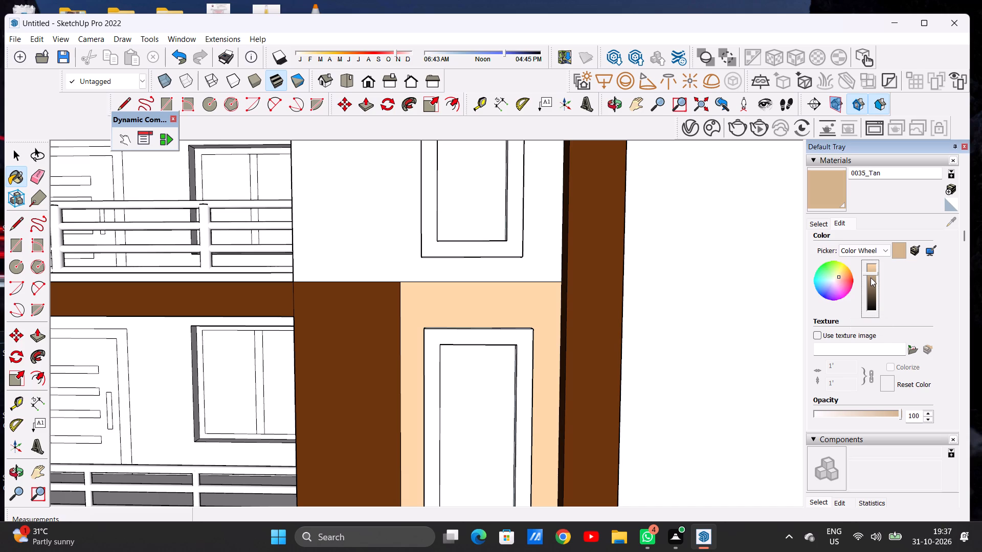
left_click(871, 278)
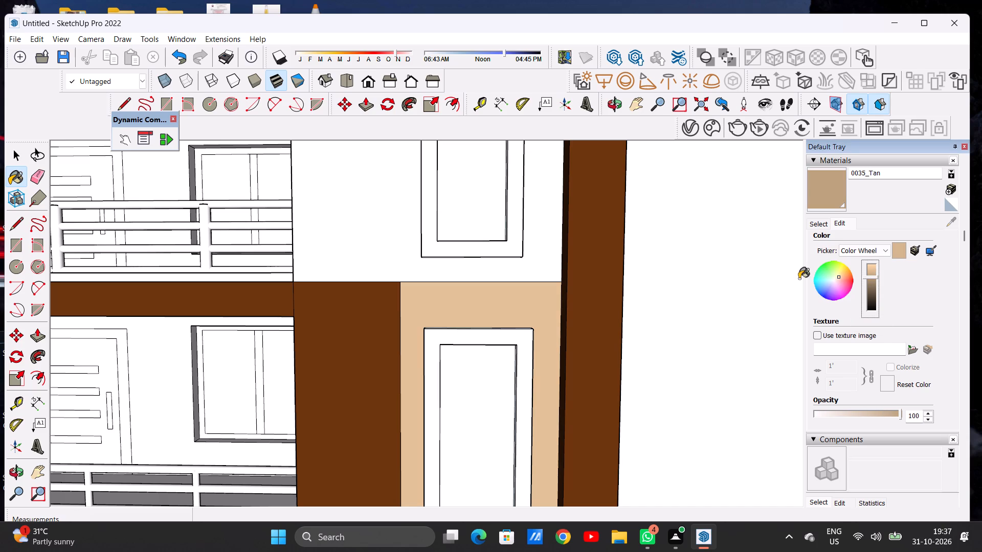
Paint the front walls around the narrow windows on the second, third and fourth floors with 0035_Tan.
scroll(657, 266, "down", 7)
left_click(482, 245)
scroll(521, 256, "down", 12)
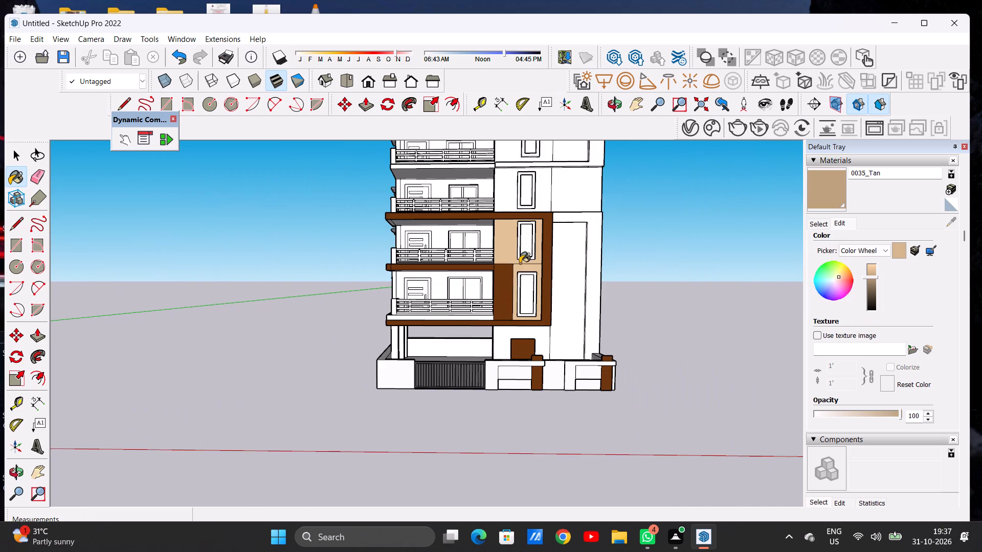
scroll(524, 302, "down", 6)
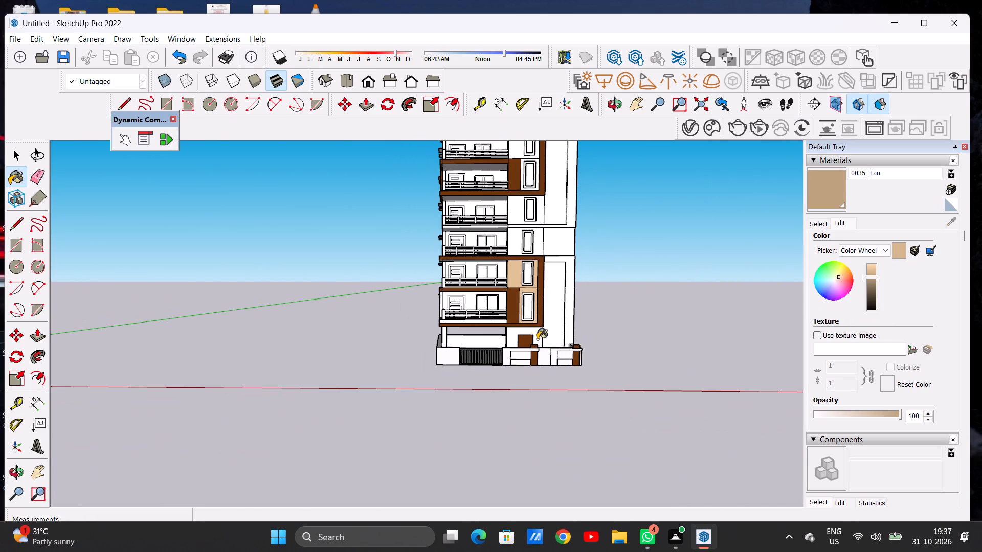
scroll(537, 338, "up", 8)
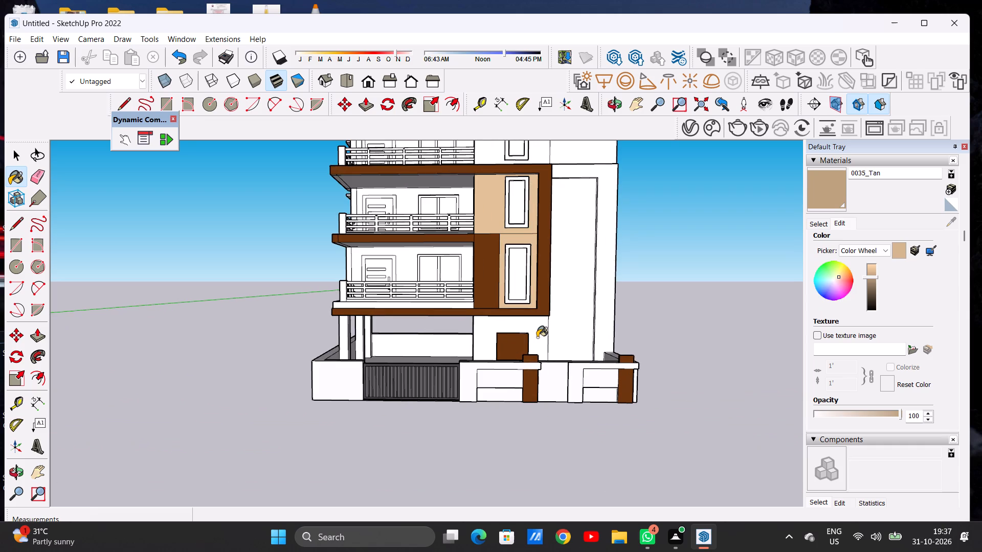
scroll(517, 207, "up", 4)
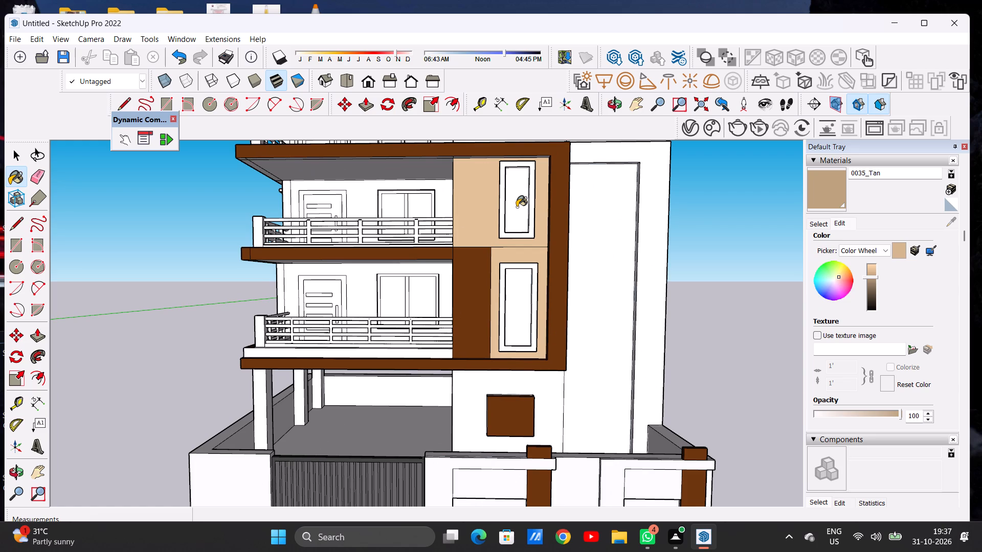
scroll(489, 295, "down", 13)
scroll(495, 235, "up", 10)
left_click(478, 219)
scroll(487, 257, "down", 3)
scroll(487, 263, "up", 1)
scroll(487, 265, "down", 8)
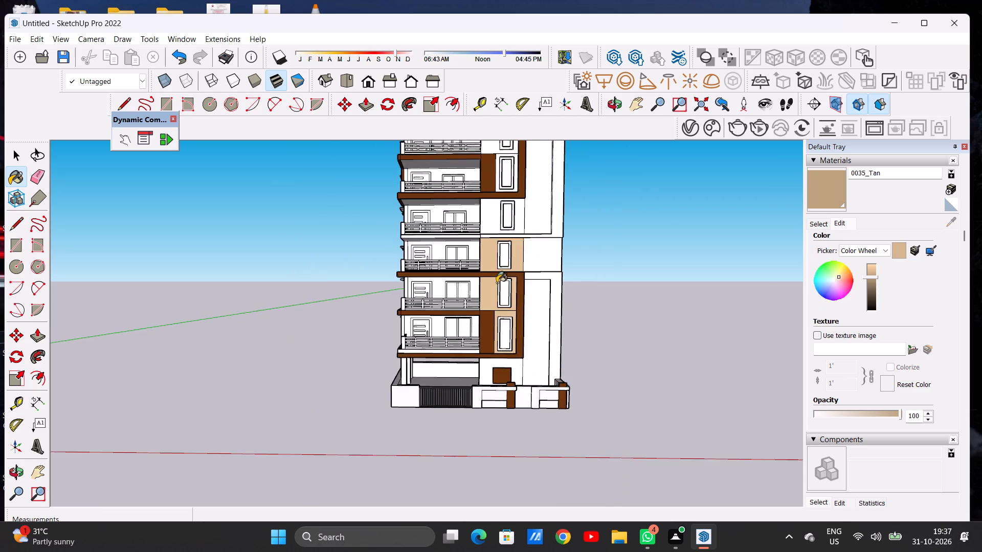
scroll(497, 283, "down", 4)
scroll(496, 234, "up", 19)
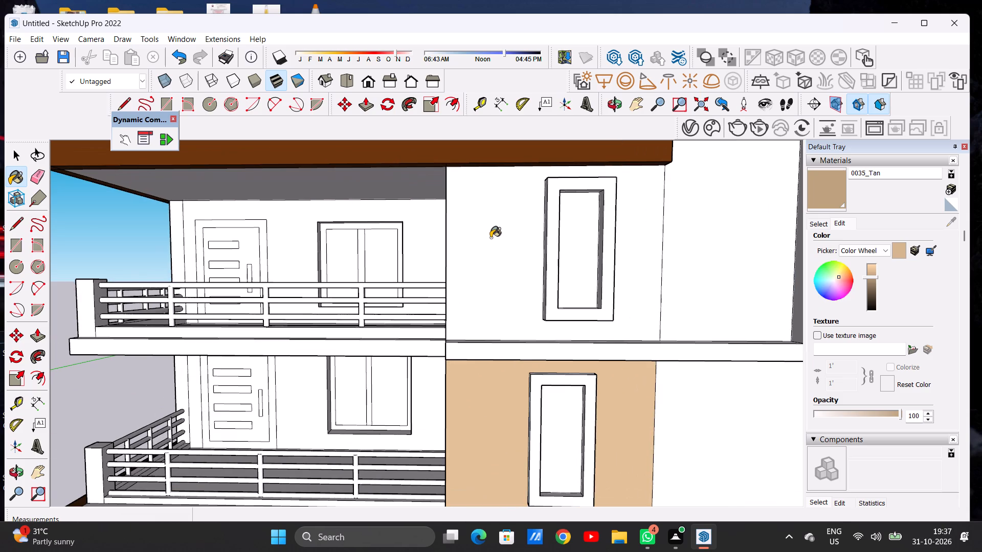
left_click(490, 238)
scroll(490, 239, "down", 12)
scroll(492, 239, "down", 9)
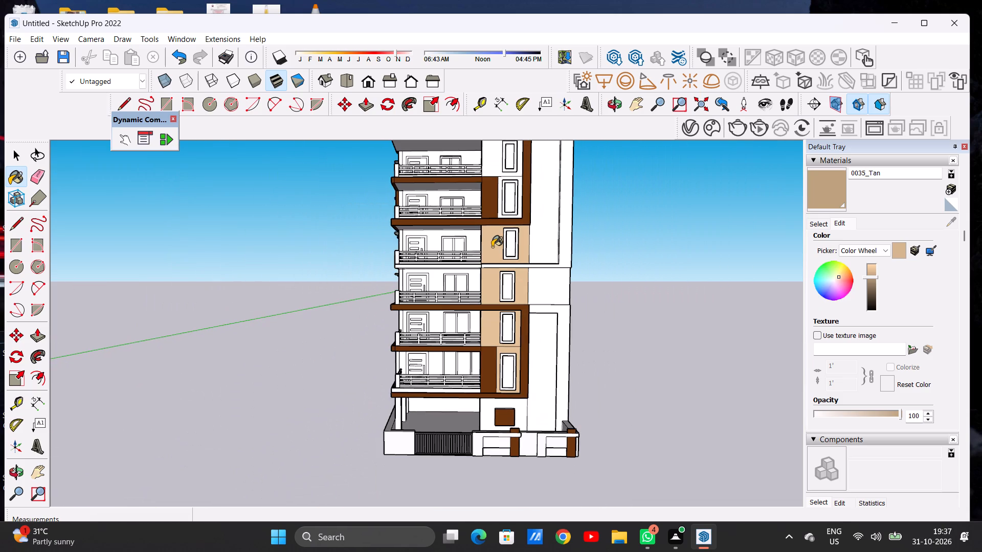
Paint the front walls around the two windows in the upper brown frame and the rooftop wall with the louvres with 0035_Tan.
scroll(495, 247, "up", 1)
scroll(483, 254, "down", 1)
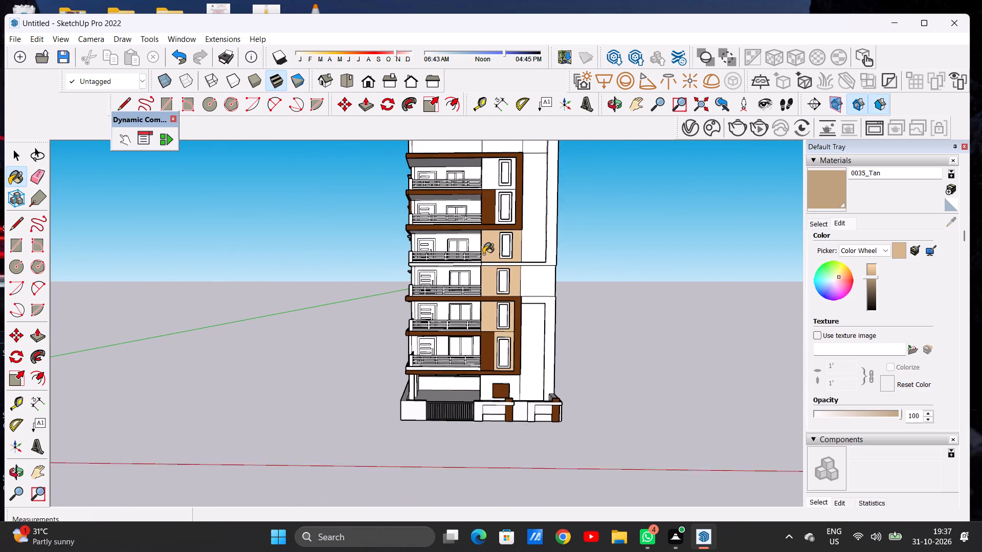
scroll(483, 254, "down", 6)
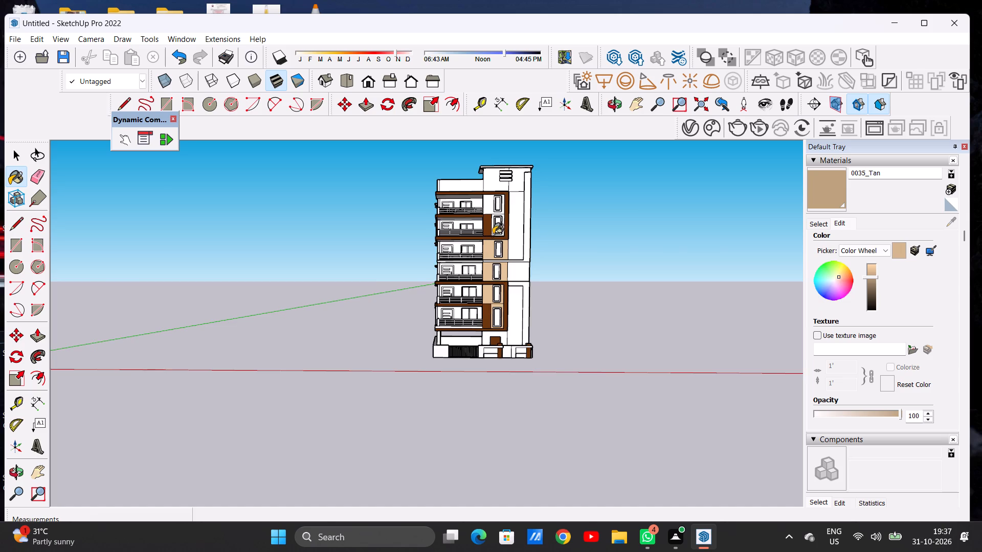
scroll(493, 234, "down", 1)
scroll(493, 234, "up", 3)
scroll(493, 234, "down", 1)
scroll(493, 234, "up", 18)
left_click(495, 211)
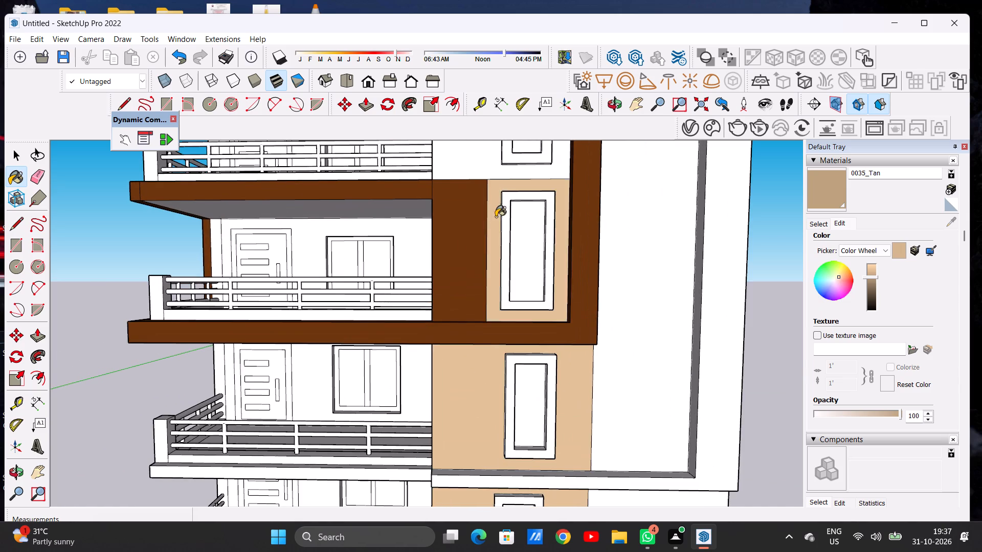
scroll(493, 233, "down", 10)
scroll(494, 225, "up", 6)
left_click(492, 217)
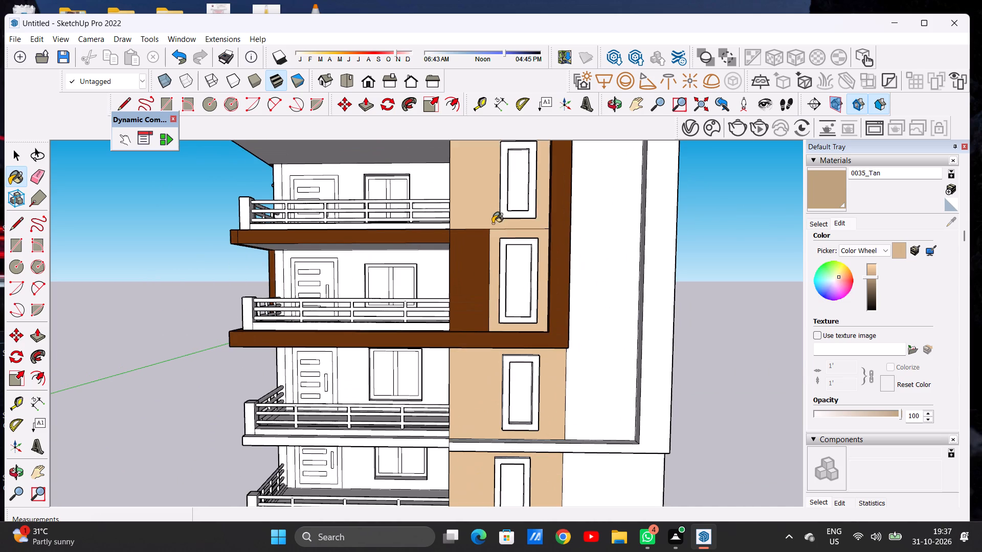
scroll(490, 239, "down", 12)
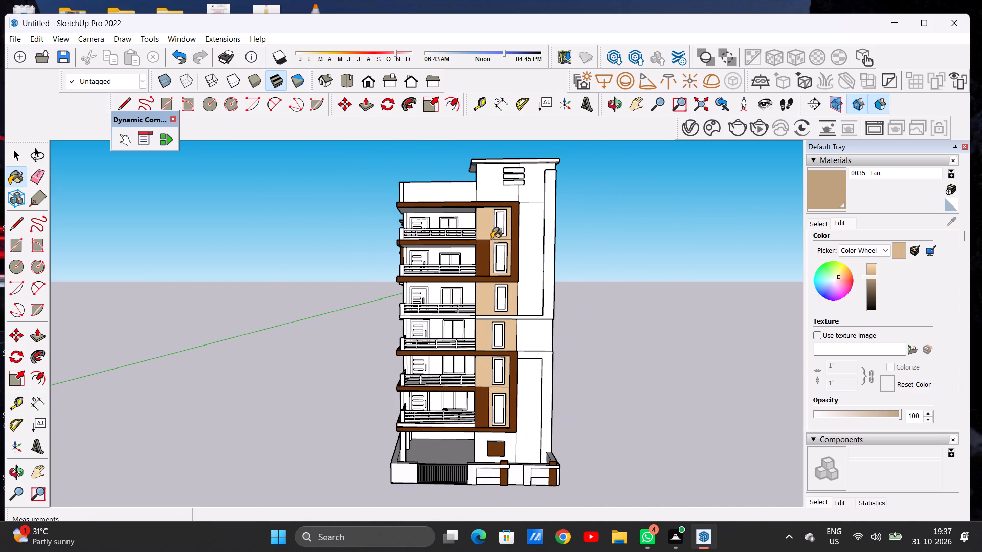
scroll(488, 188, "up", 13)
left_click(488, 188)
scroll(483, 226, "down", 7)
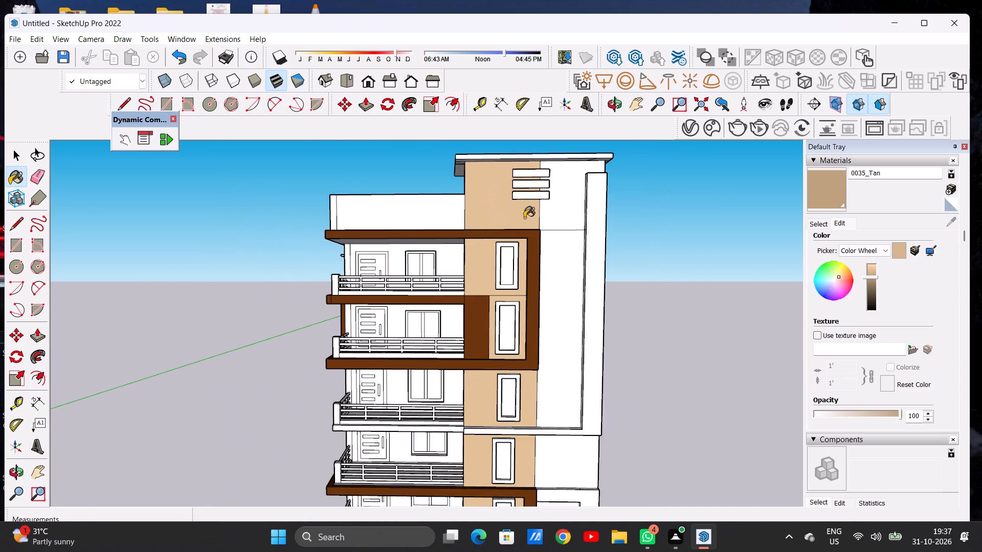
Paint the balcony-side faces of the rooftop wall and the top-floor window wall with 0035_Tan.
middle_click_drag(411, 220, 506, 228)
scroll(508, 265, "up", 9)
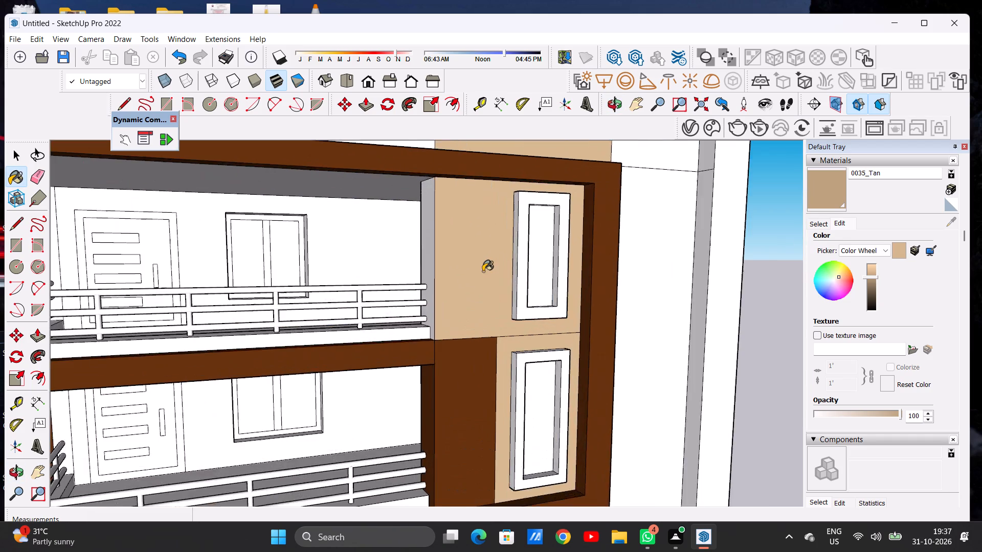
scroll(483, 271, "up", 20)
scroll(483, 271, "up", 5)
scroll(445, 274, "down", 5)
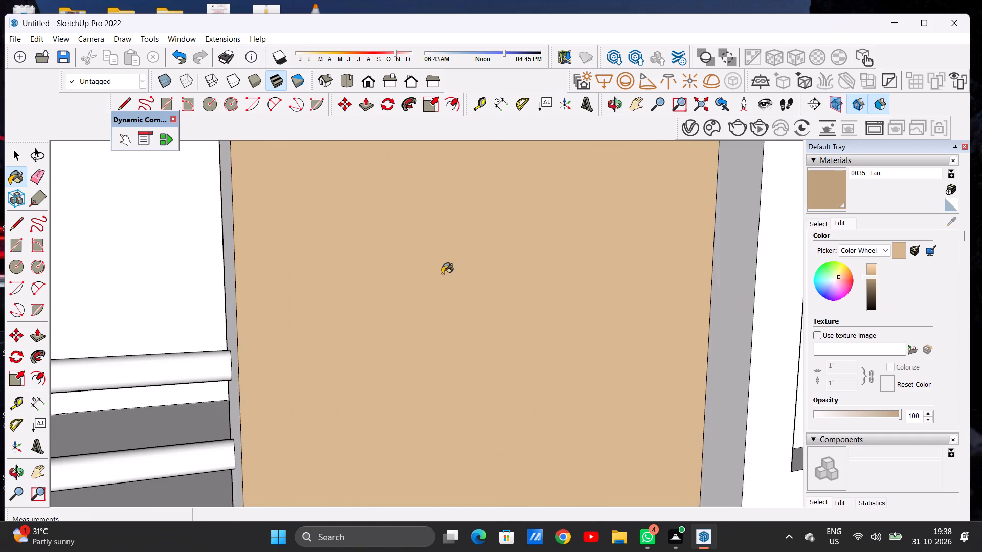
scroll(442, 274, "down", 15)
scroll(474, 291, "up", 1)
scroll(474, 291, "down", 20)
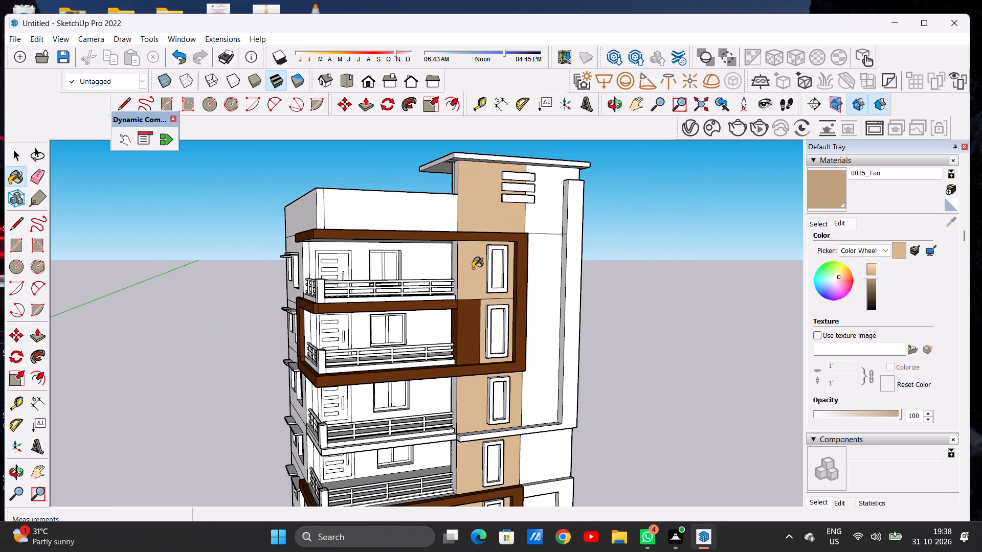
middle_click_drag(468, 259, 517, 278)
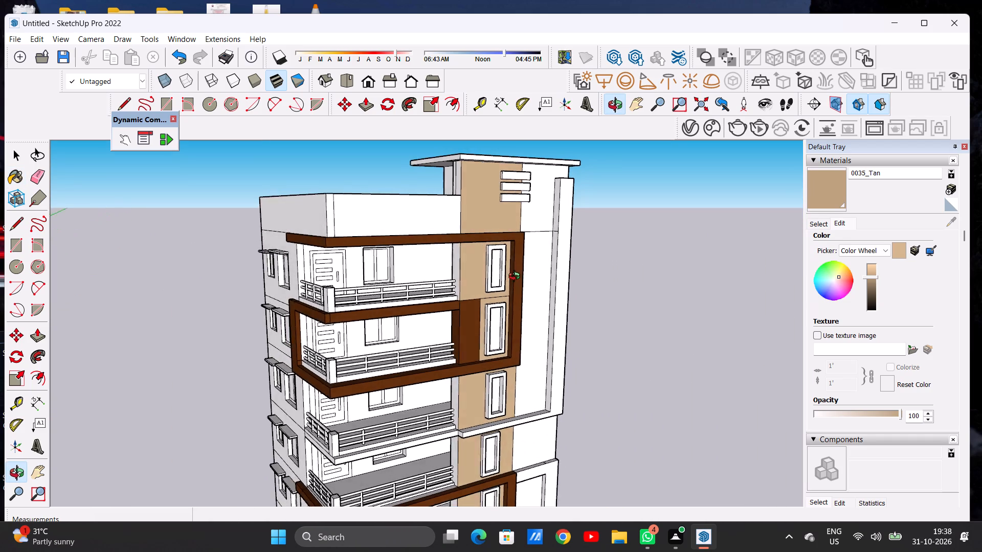
middle_click_drag(517, 278, 516, 281)
scroll(473, 197, "up", 6)
scroll(467, 199, "down", 1)
scroll(457, 193, "up", 6)
left_click(444, 181)
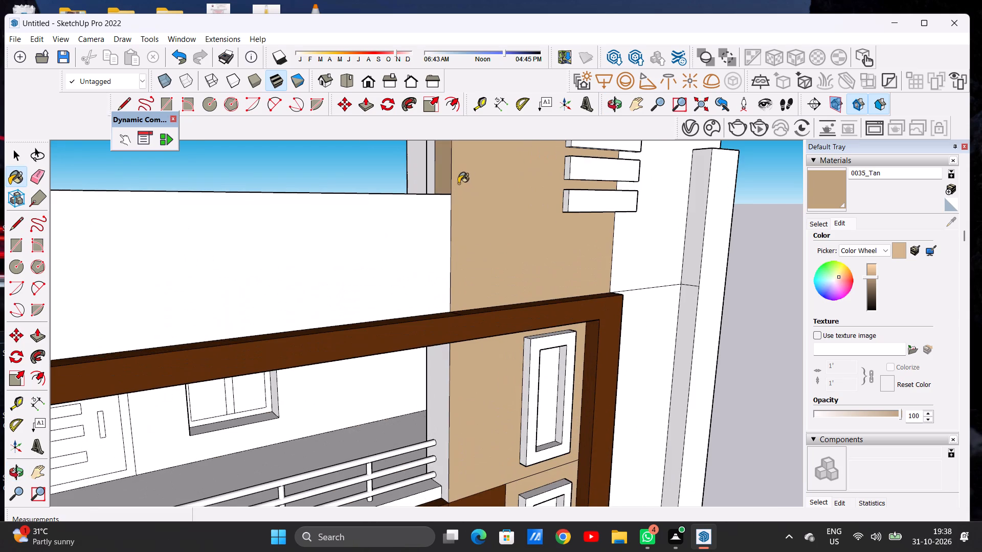
scroll(462, 187, "down", 7)
scroll(459, 311, "down", 1)
scroll(458, 313, "up", 4)
left_click(453, 303)
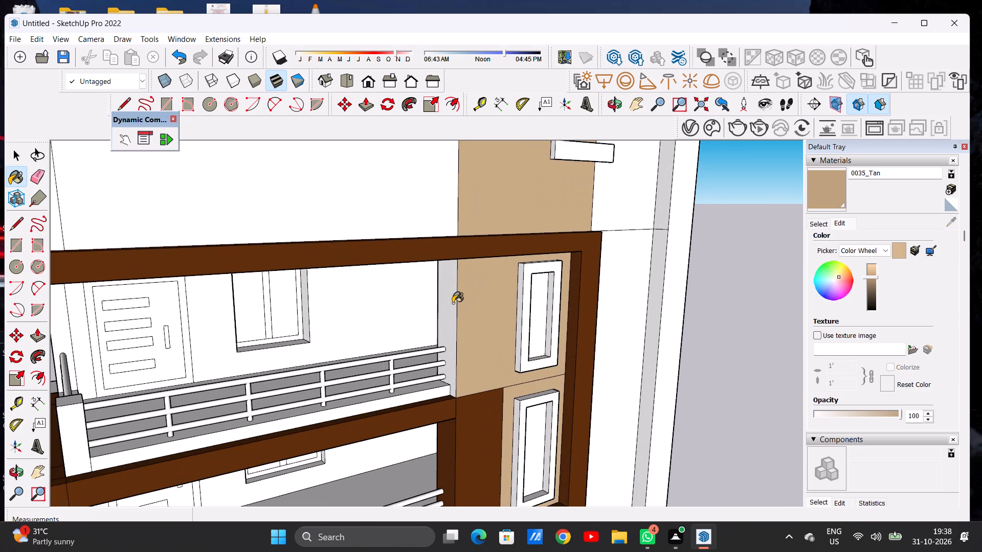
Paint the balcony-side faces of the window walls on the fourth, third and second floors with 0035_Tan.
scroll(463, 243, "down", 13)
scroll(456, 407, "up", 6)
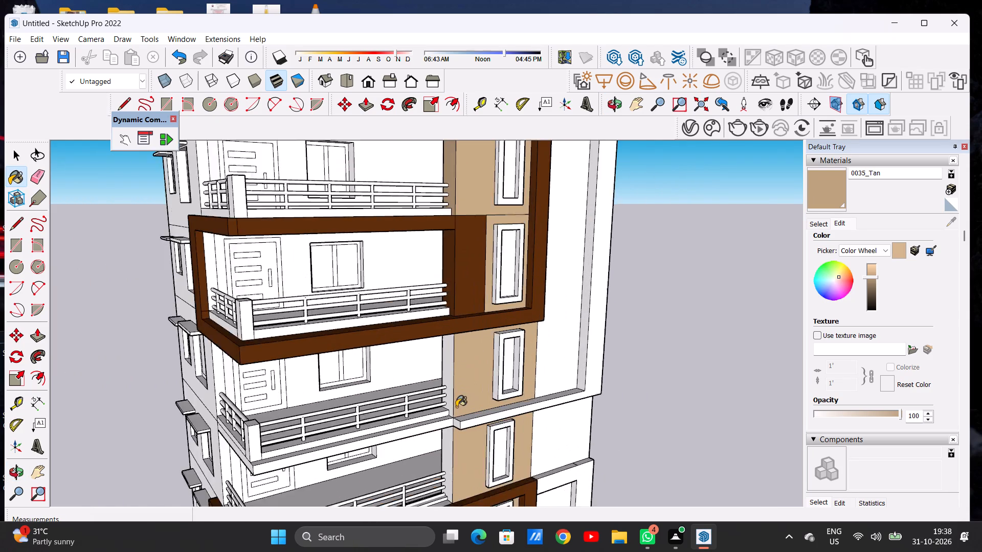
scroll(456, 407, "up", 7)
left_click(456, 338)
scroll(447, 295, "down", 13)
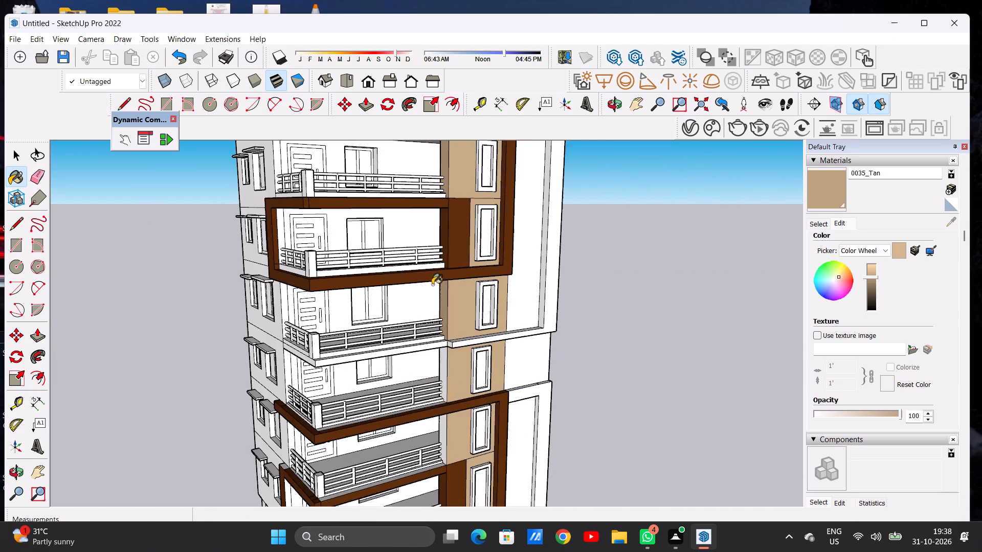
scroll(432, 285, "down", 4)
scroll(438, 368, "up", 10)
left_click(454, 330)
scroll(442, 296, "down", 4)
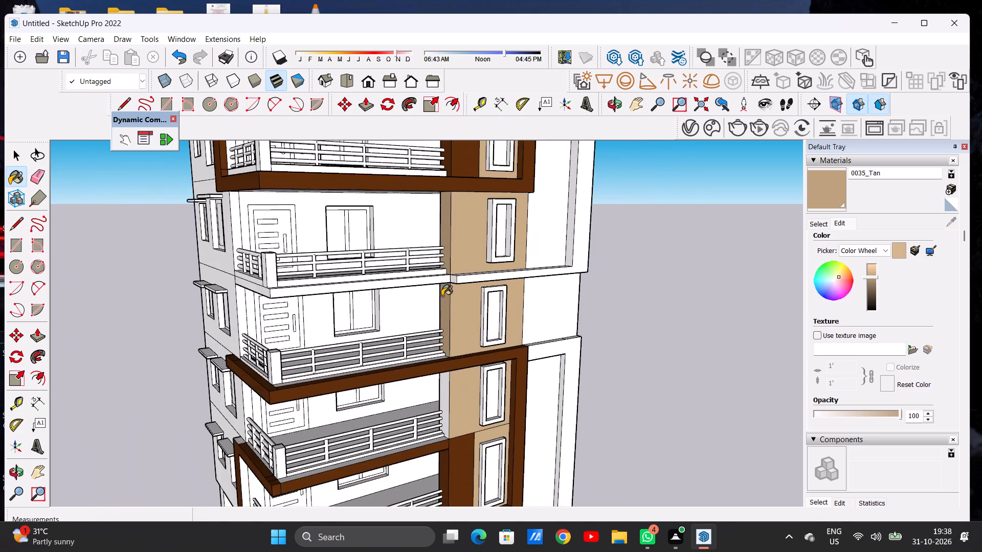
scroll(442, 296, "down", 10)
scroll(449, 369, "down", 1)
scroll(449, 371, "up", 7)
scroll(419, 329, "up", 10)
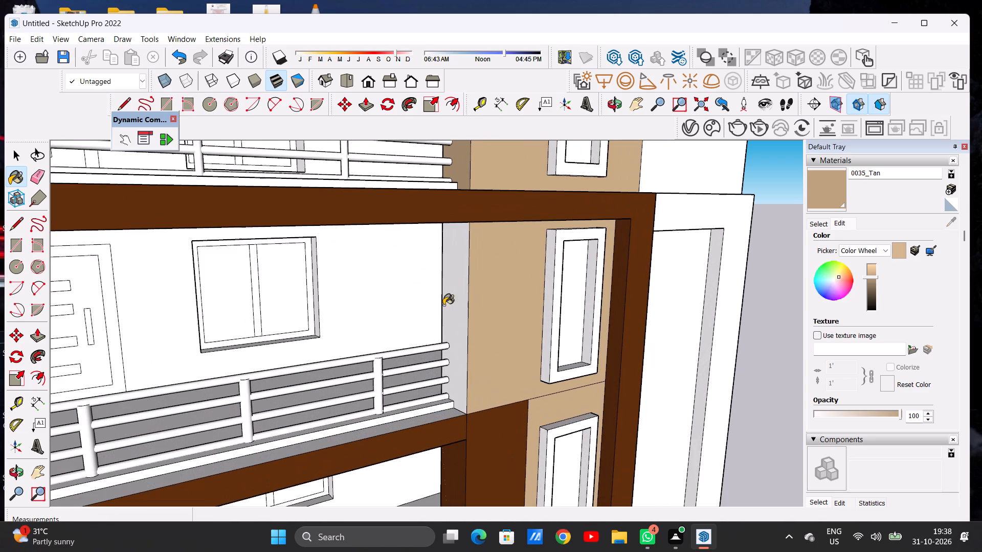
left_click(458, 294)
scroll(458, 311, "down", 16)
scroll(453, 324, "up", 1)
scroll(452, 325, "down", 5)
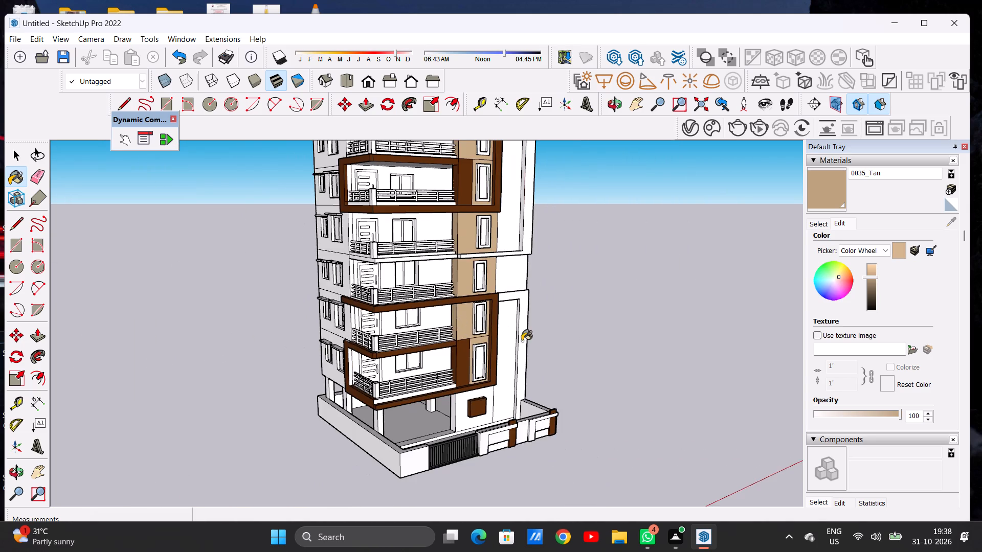
Paint the front of the ground-floor wall around the brown panel with 0035_Tan.
middle_click_drag(518, 341, 372, 327)
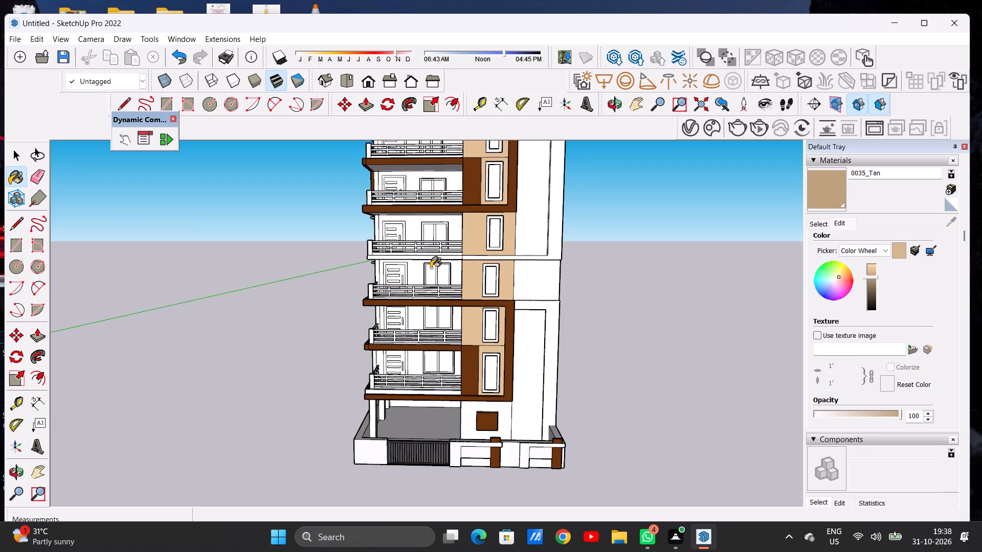
scroll(477, 433, "up", 10)
left_click(464, 398)
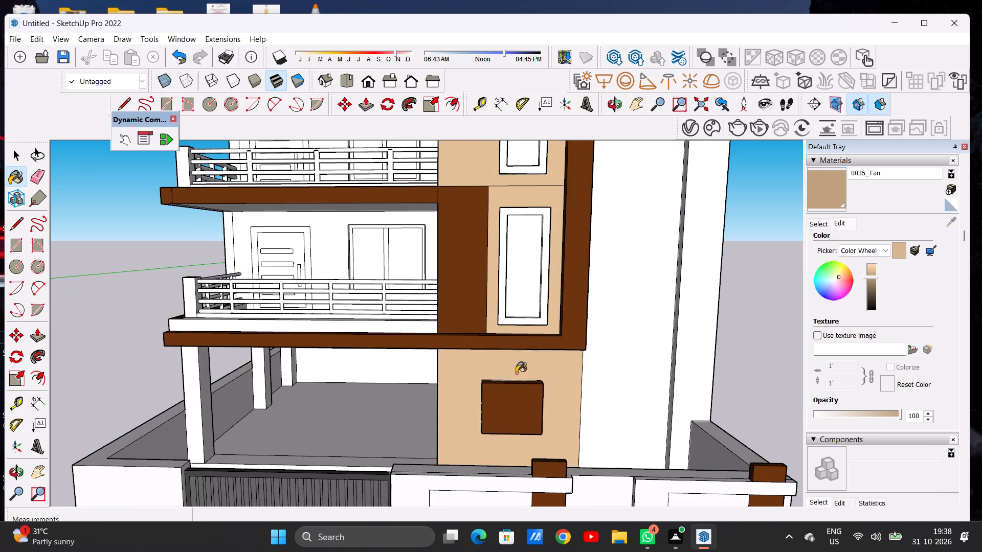
Paint the parking-side faces of the ground-floor wall that carries the brown panel with 0035_Tan.
scroll(527, 366, "down", 7)
middle_click_drag(481, 380, 561, 392)
scroll(476, 392, "up", 14)
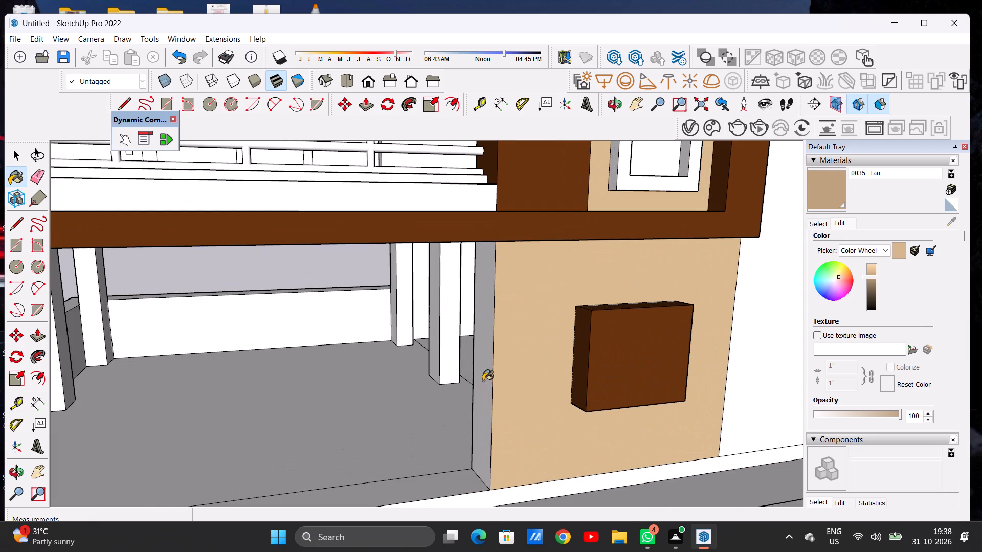
left_click(485, 376)
scroll(487, 384, "down", 16)
middle_click_drag(467, 334, 534, 343)
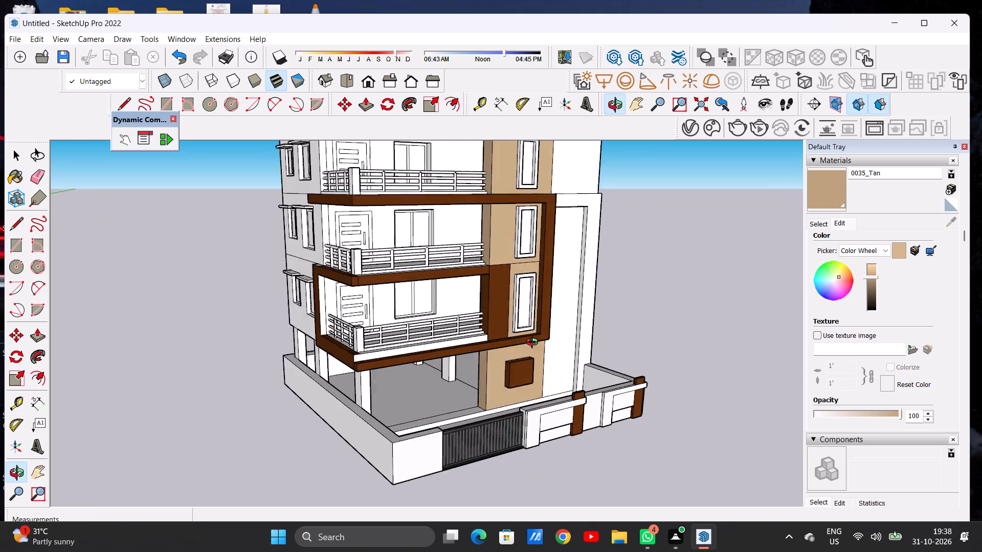
middle_click_drag(534, 343, 572, 358)
middle_click_drag(466, 373, 547, 365)
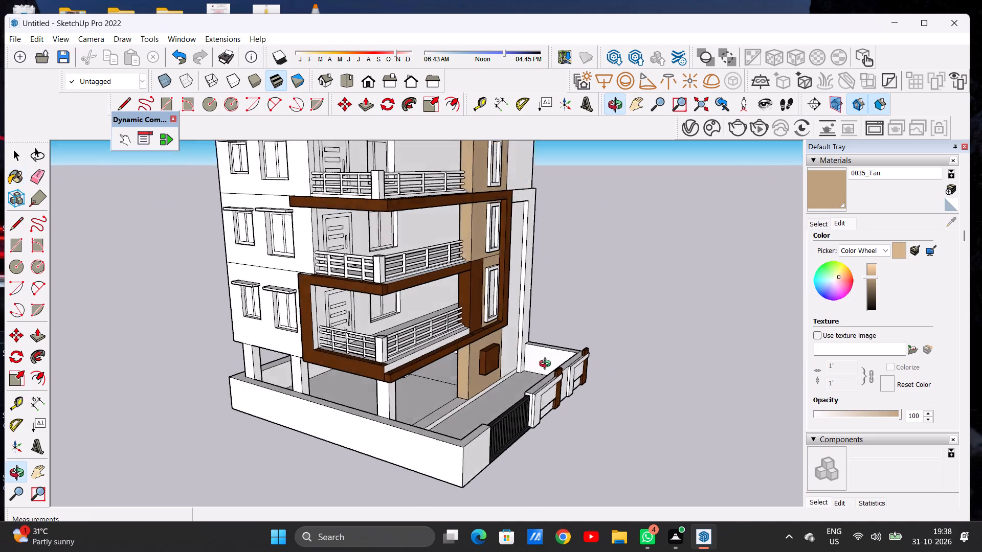
middle_click_drag(547, 365, 548, 365)
middle_click_drag(296, 392, 466, 372)
scroll(397, 421, "up", 1)
scroll(396, 422, "down", 1)
scroll(393, 422, "up", 9)
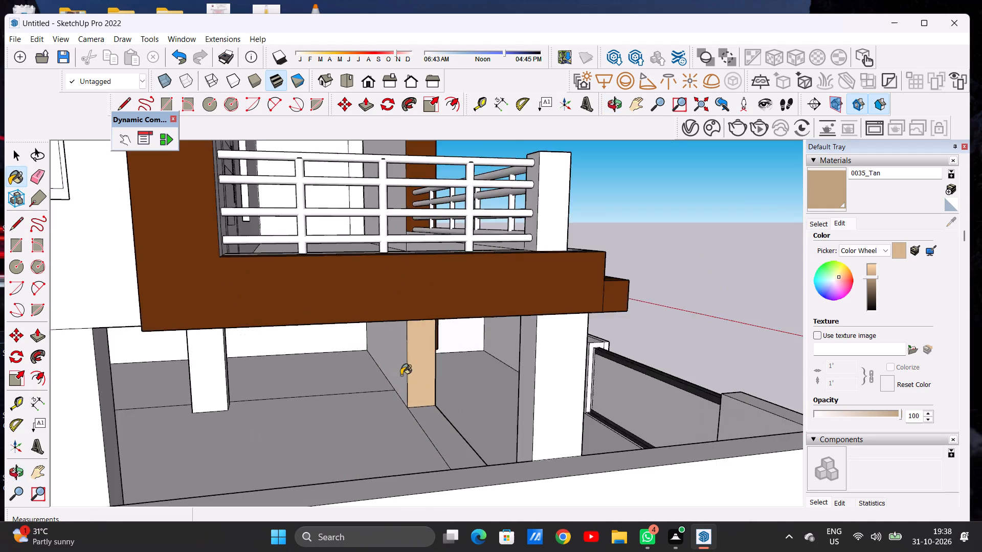
scroll(401, 375, "up", 3)
left_click(400, 346)
Examine the tan and brown colouring of the front facade from the ground floor up to the roof.
scroll(404, 367, "down", 5)
middle_click_drag(442, 375, 286, 376)
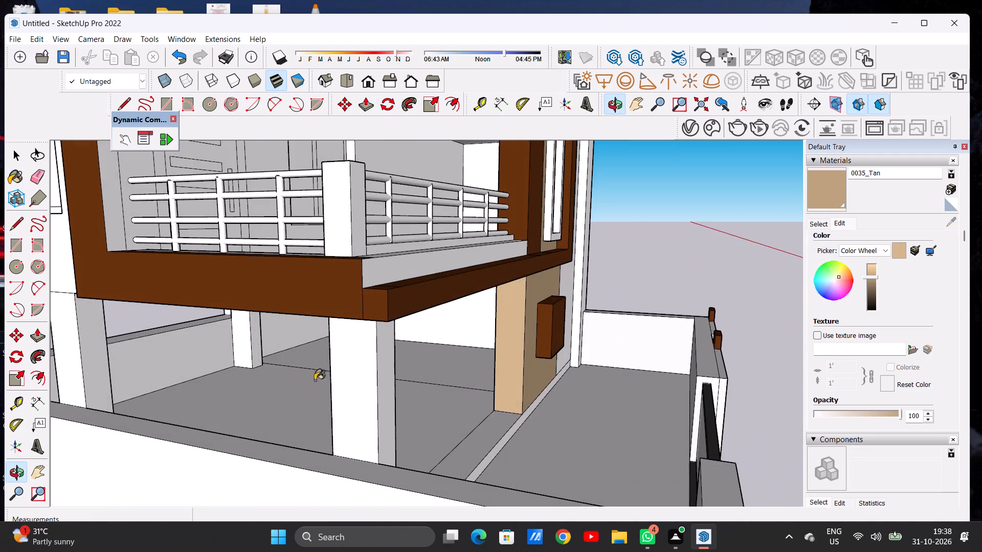
middle_click_drag(423, 377, 259, 363)
scroll(328, 371, "down", 11)
middle_click_drag(394, 376, 321, 363)
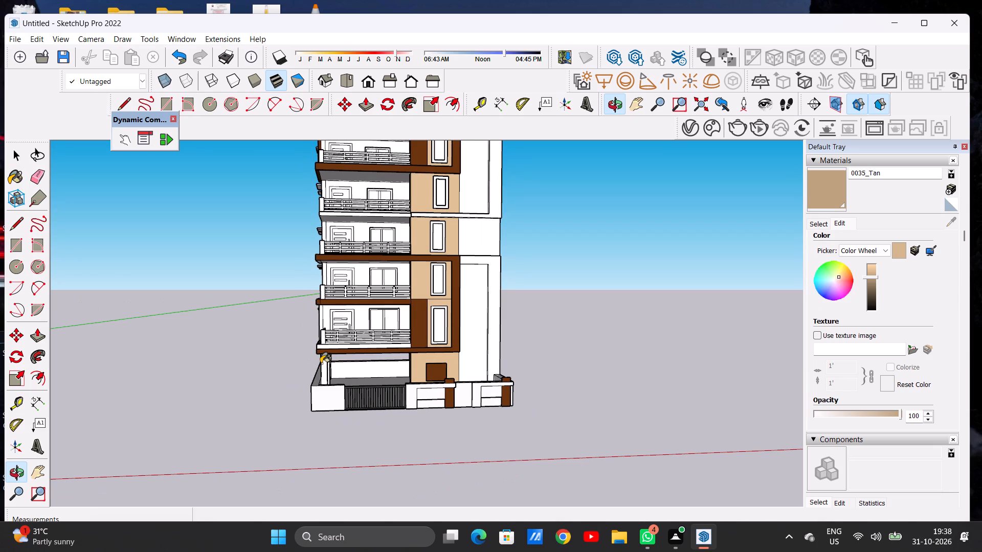
scroll(347, 378, "down", 5)
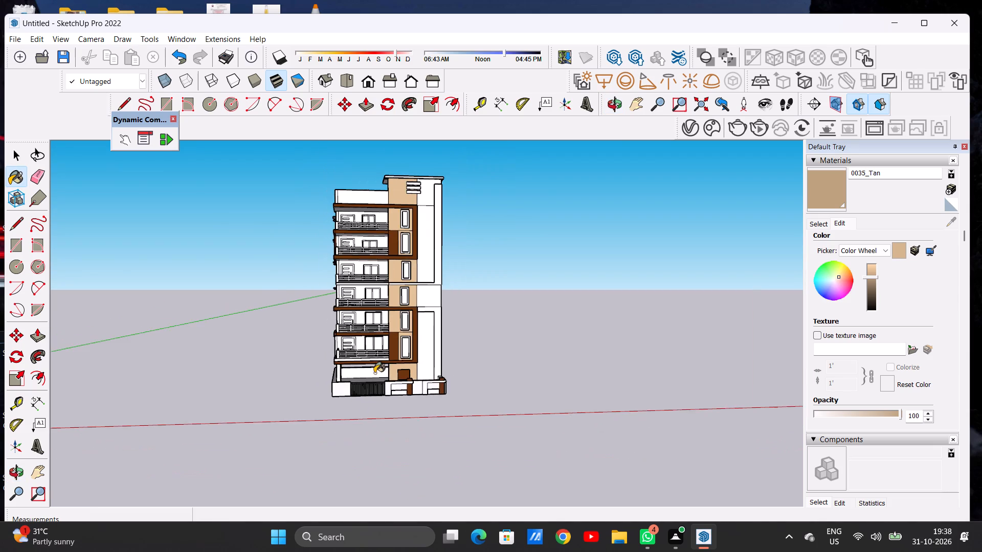
scroll(333, 381, "up", 12)
middle_click_drag(373, 385, 319, 422)
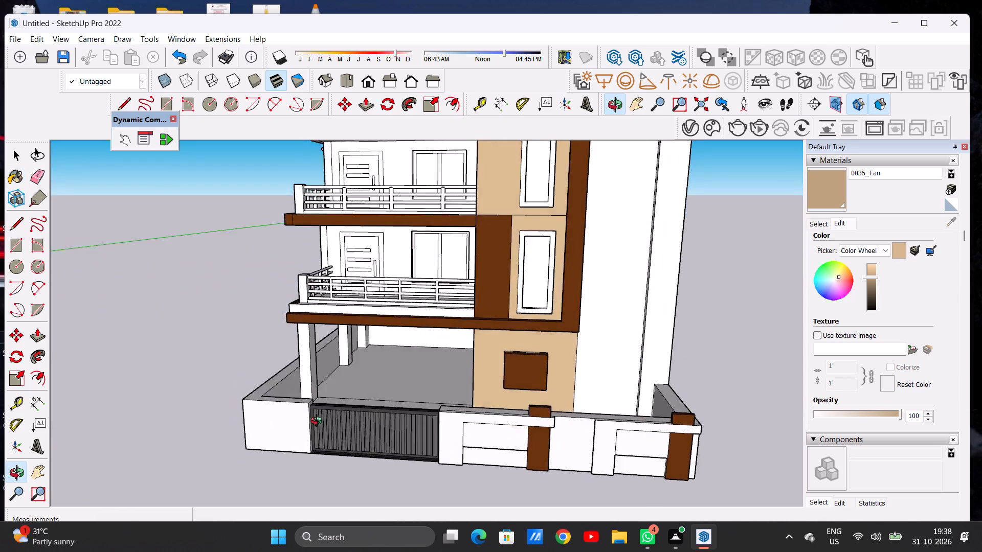
middle_click_drag(319, 422, 362, 394)
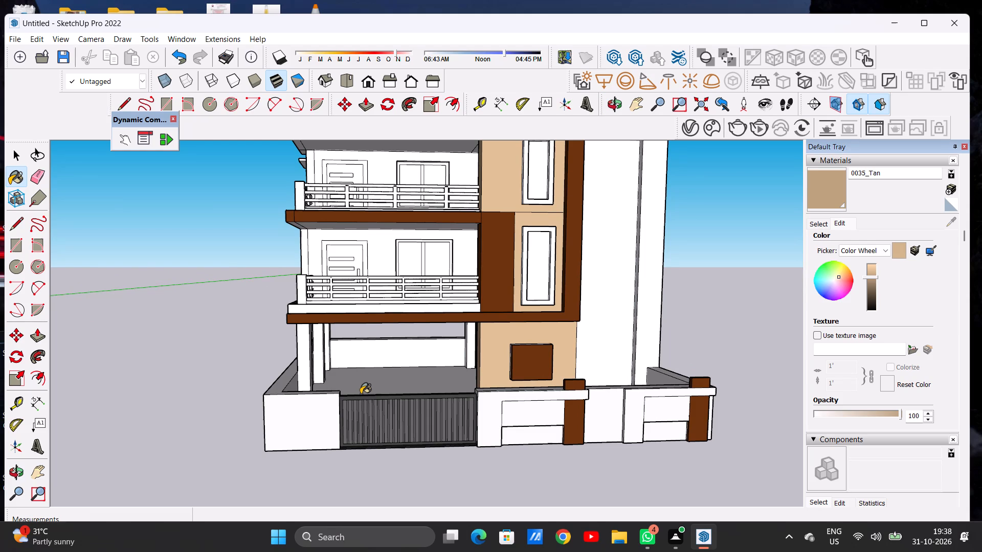
key("space")
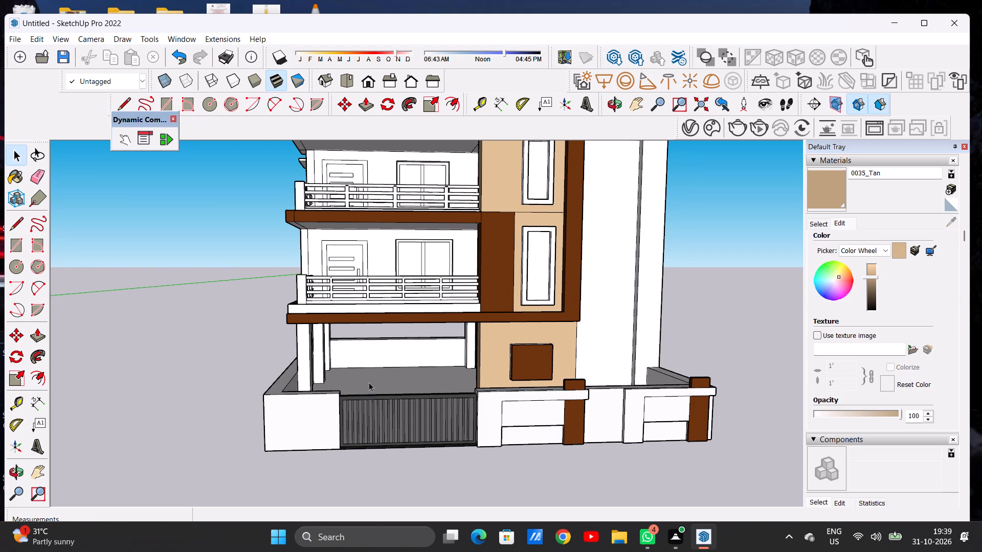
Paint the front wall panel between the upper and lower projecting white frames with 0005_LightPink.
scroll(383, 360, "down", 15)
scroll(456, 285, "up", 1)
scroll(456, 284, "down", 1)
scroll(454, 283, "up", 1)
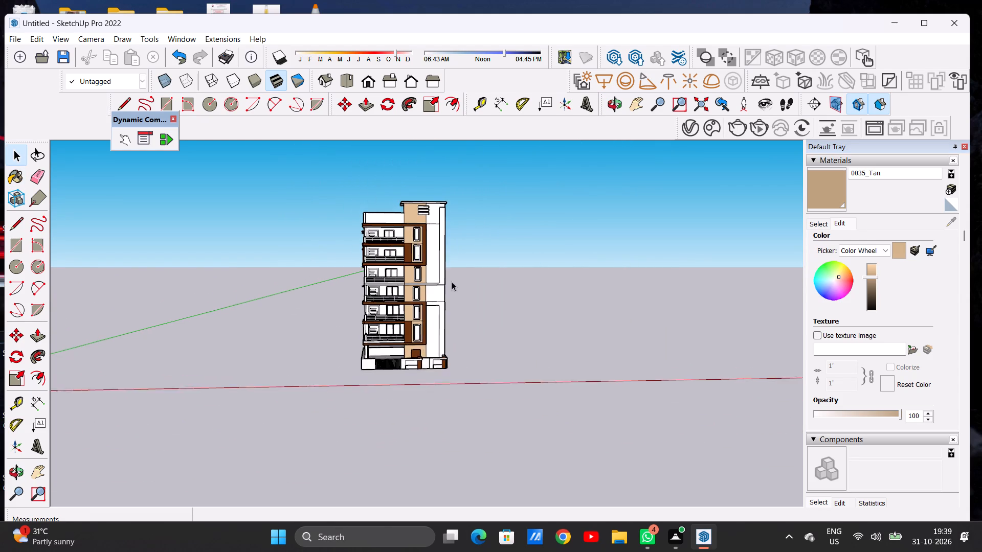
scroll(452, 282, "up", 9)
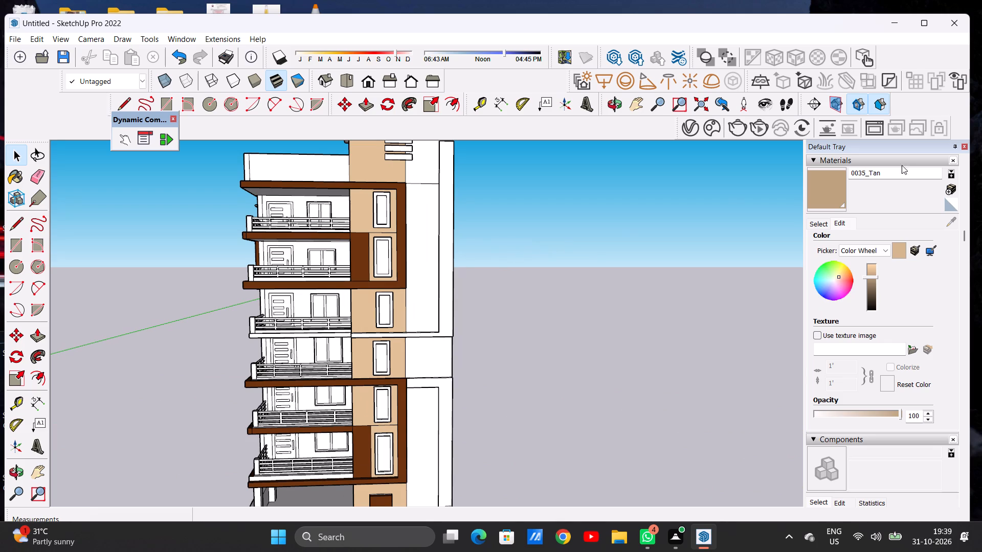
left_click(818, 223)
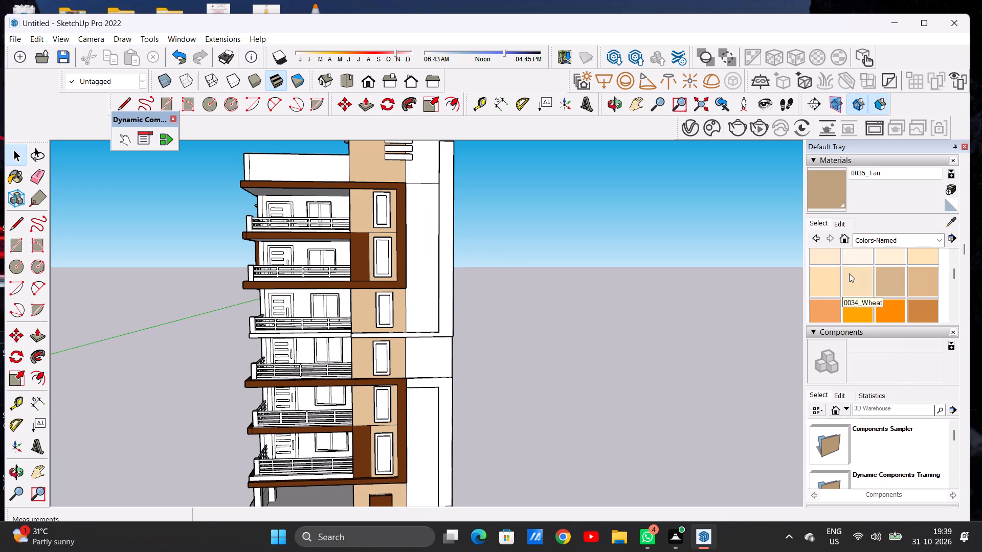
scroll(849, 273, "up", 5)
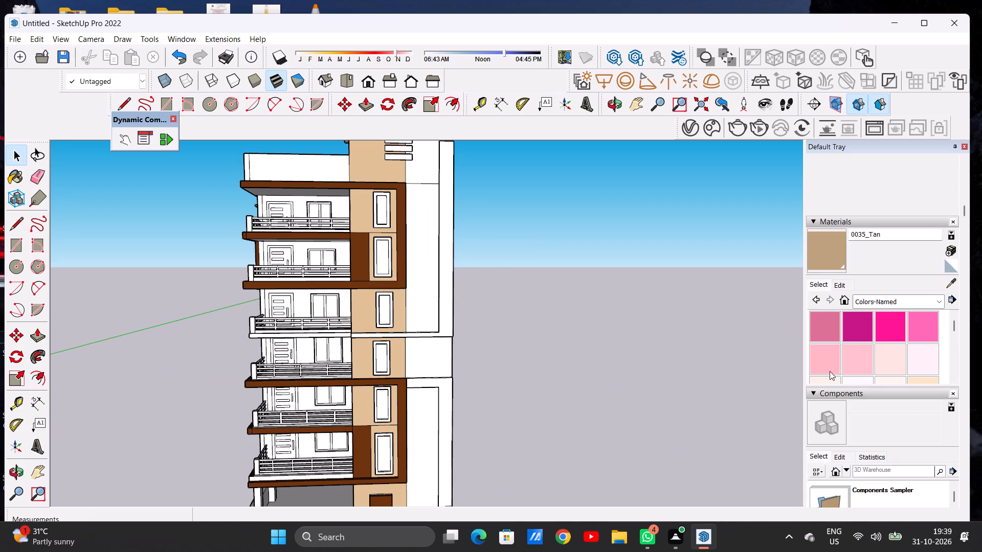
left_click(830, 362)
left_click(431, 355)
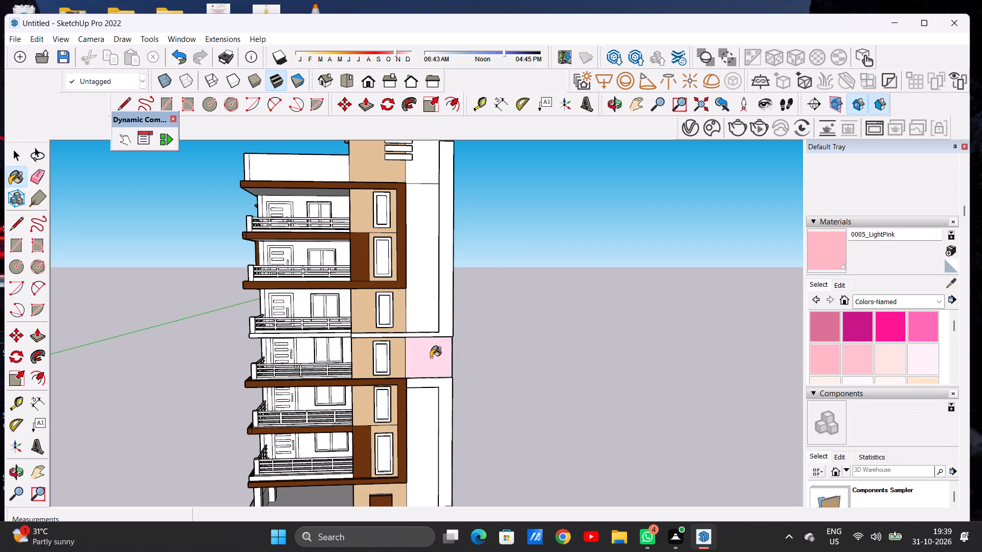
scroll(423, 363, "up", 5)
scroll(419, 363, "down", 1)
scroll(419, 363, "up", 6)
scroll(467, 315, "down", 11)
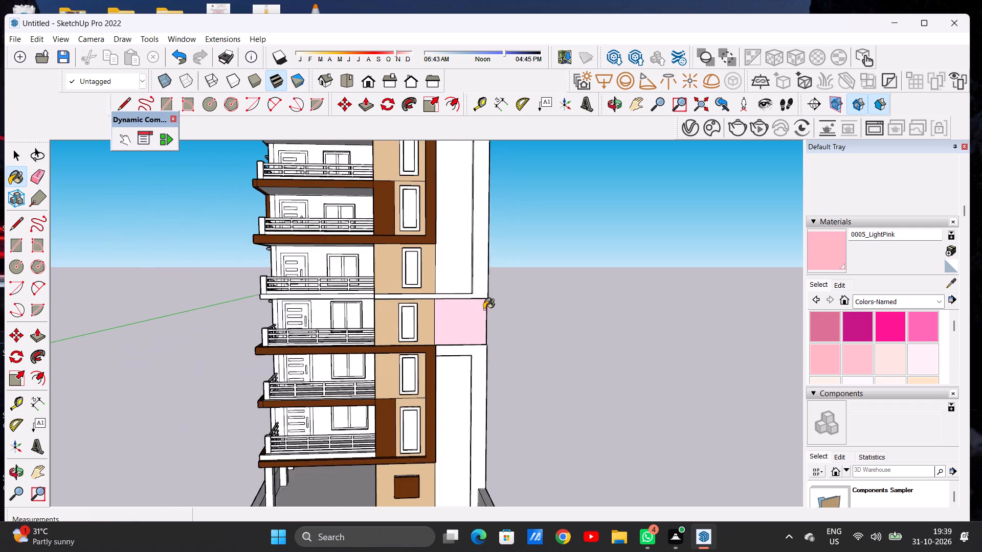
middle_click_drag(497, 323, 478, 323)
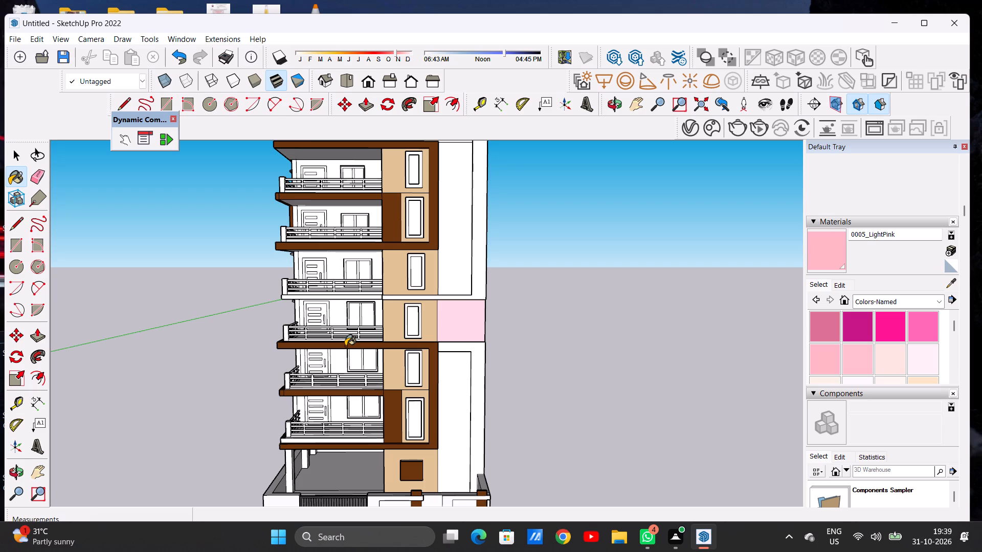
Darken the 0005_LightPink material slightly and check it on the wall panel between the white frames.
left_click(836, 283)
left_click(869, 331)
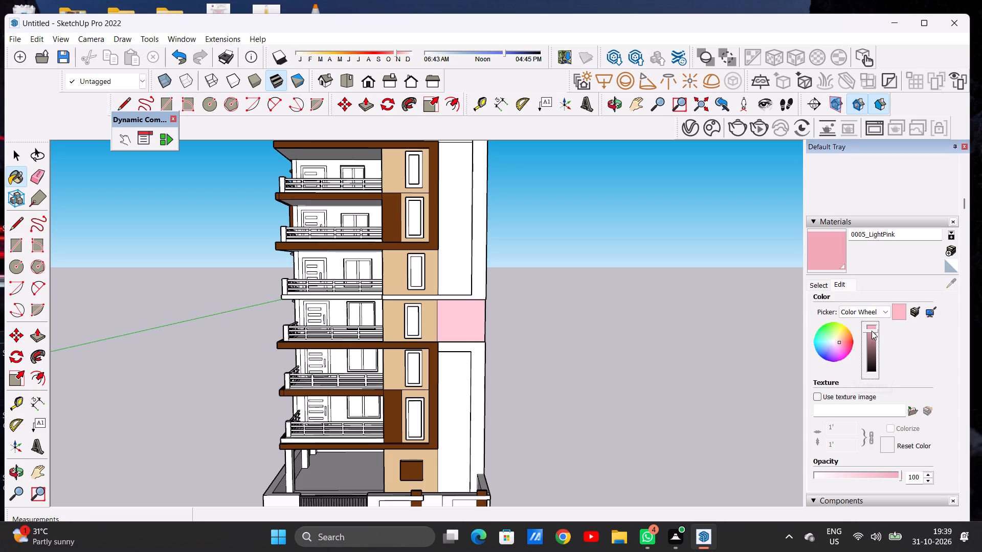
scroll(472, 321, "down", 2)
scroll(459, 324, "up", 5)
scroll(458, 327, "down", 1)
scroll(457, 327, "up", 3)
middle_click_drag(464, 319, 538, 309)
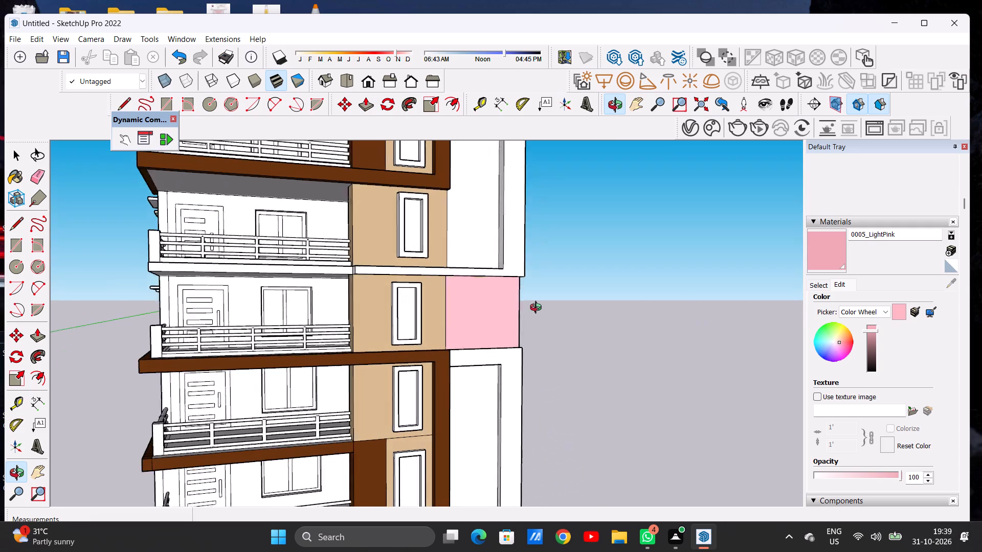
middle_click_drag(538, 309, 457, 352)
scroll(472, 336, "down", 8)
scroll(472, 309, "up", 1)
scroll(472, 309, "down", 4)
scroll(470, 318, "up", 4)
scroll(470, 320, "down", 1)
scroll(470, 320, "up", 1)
Repaint the front wall panel between the upper and lower white frames with 0012_Bisque.
left_click(817, 286)
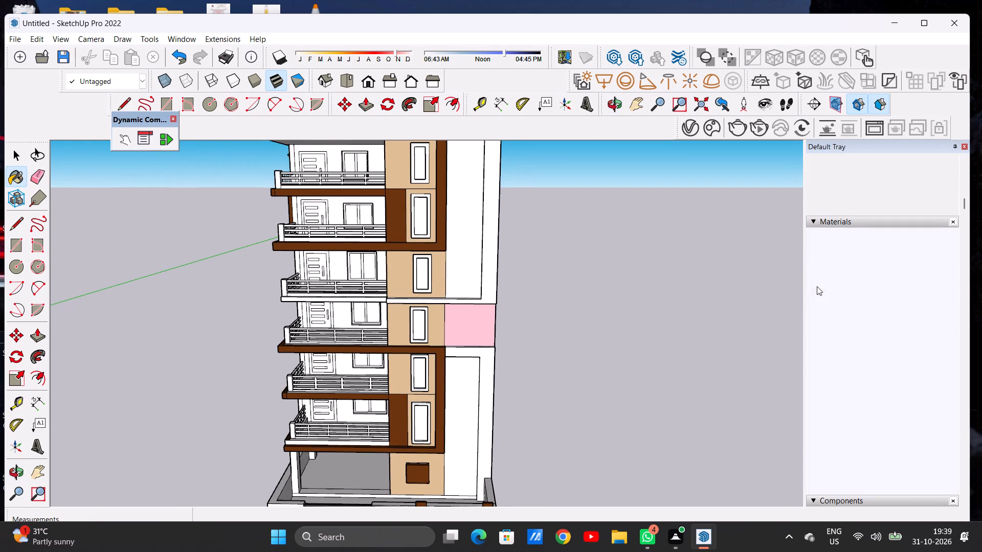
scroll(883, 342, "down", 1)
left_click(916, 328)
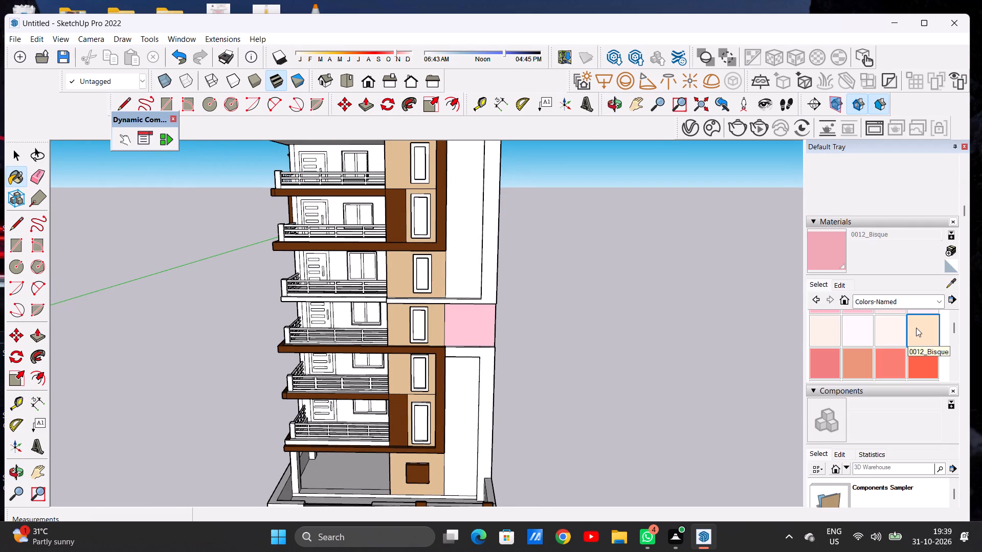
scroll(494, 323, "up", 6)
left_click(460, 334)
middle_click_drag(479, 339, 256, 327)
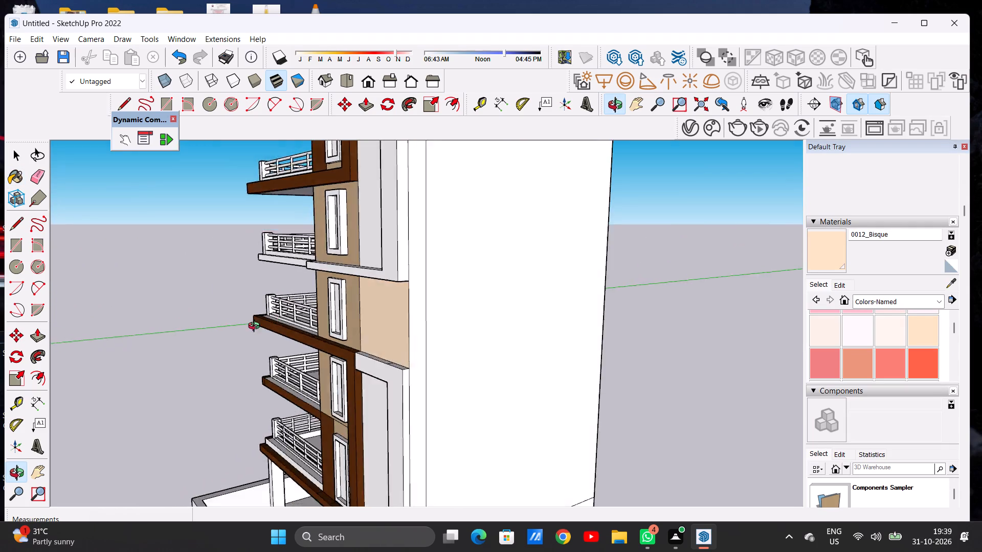
middle_click_drag(256, 327, 432, 319)
scroll(445, 330, "down", 11)
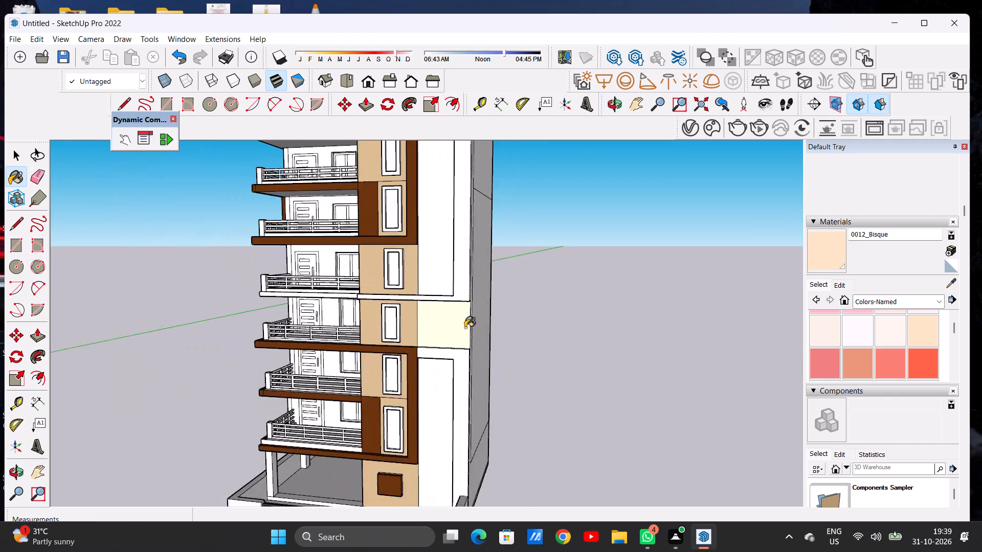
Paint the rooftop front wall beside the tan louvred section with 0012_Bisque.
scroll(465, 328, "down", 4)
middle_click_drag(436, 328, 444, 340)
scroll(441, 198, "up", 3)
scroll(441, 198, "down", 1)
scroll(443, 198, "up", 7)
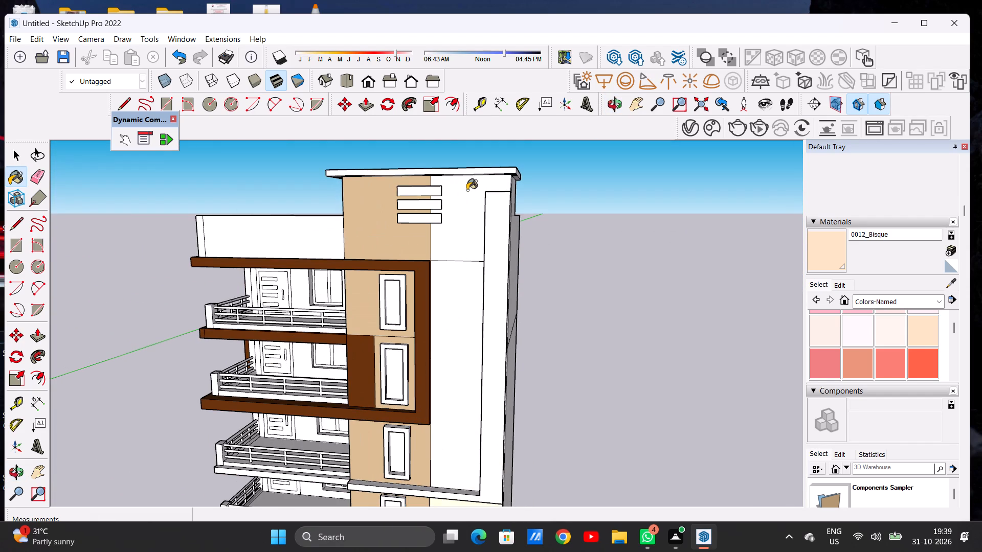
left_click(467, 190)
scroll(478, 251, "down", 8)
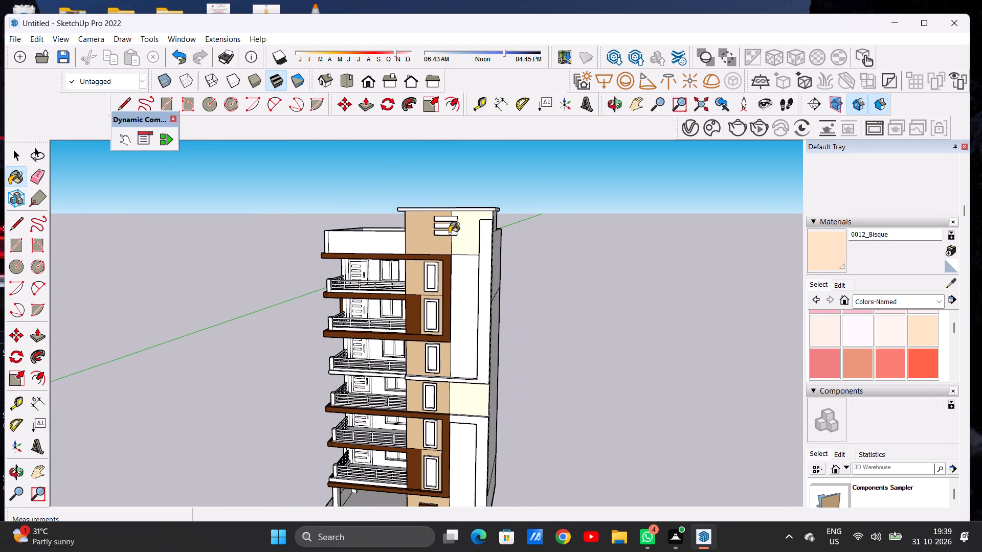
Examine the bisque rooftop wall and the panel between the white frames up close and from a distance.
middle_click_drag(441, 232, 510, 255)
scroll(474, 230, "up", 7)
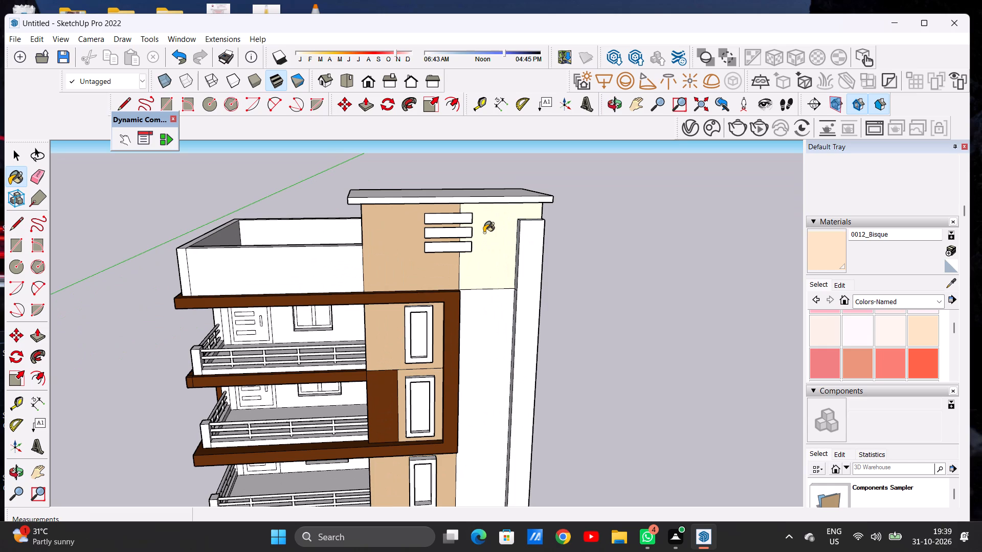
scroll(502, 235, "down", 3)
middle_click_drag(510, 310, 344, 298)
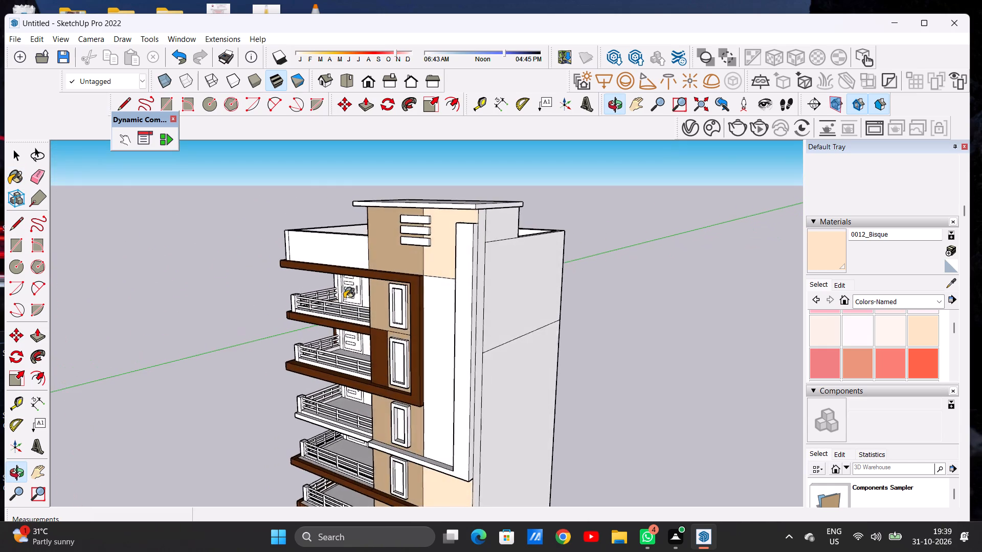
middle_click_drag(344, 298, 340, 298)
scroll(448, 275, "down", 11)
scroll(471, 387, "up", 5)
scroll(467, 393, "down", 1)
scroll(451, 377, "up", 17)
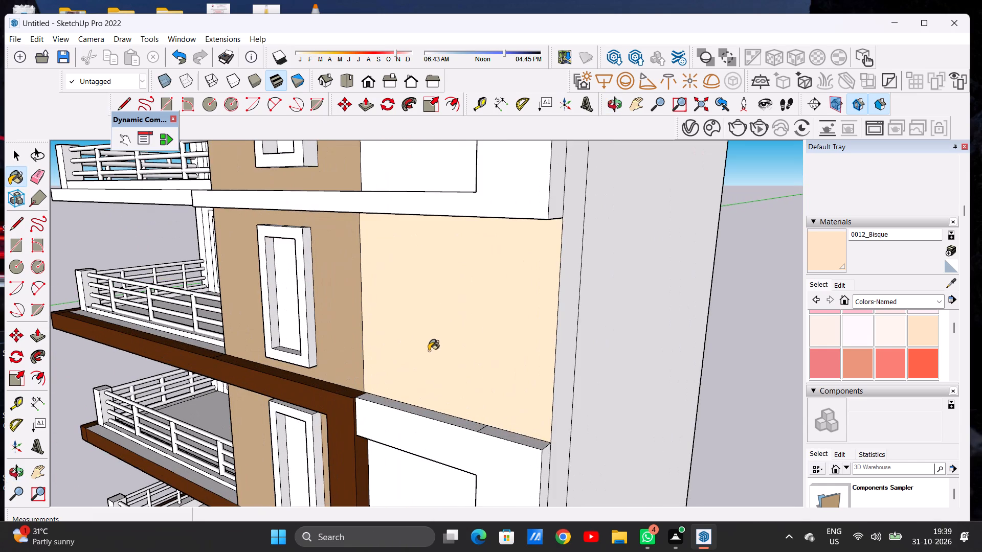
middle_click_drag(426, 348, 468, 337)
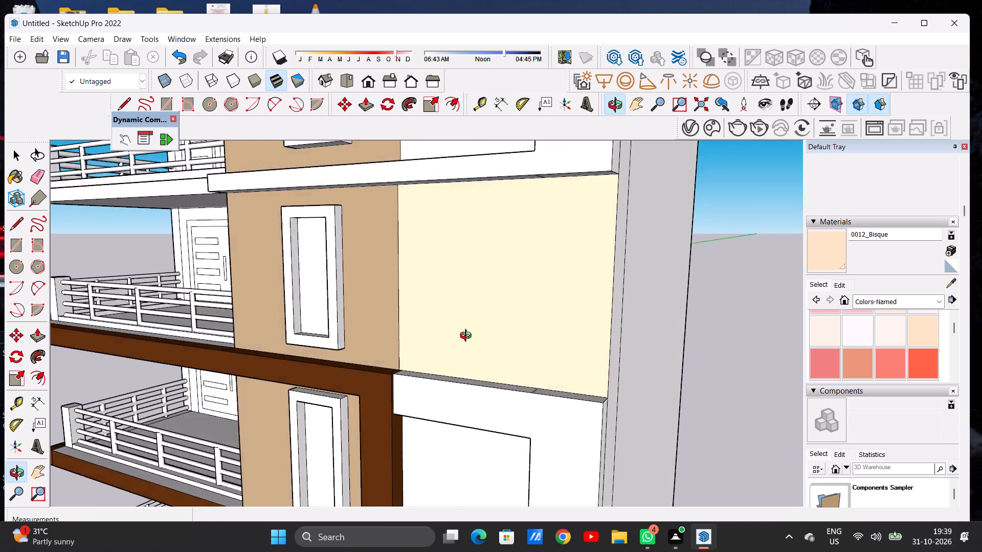
middle_click_drag(468, 337, 564, 332)
scroll(548, 323, "down", 19)
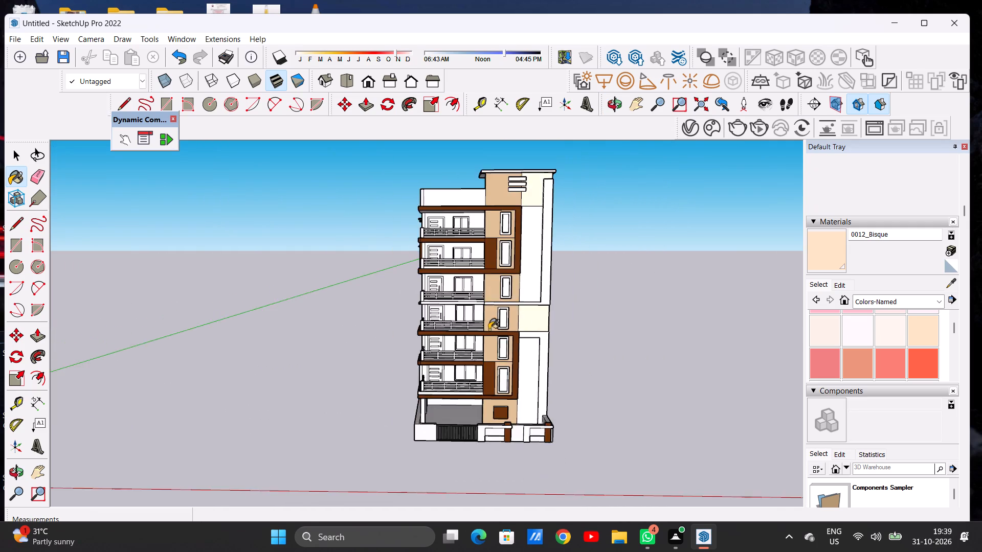
scroll(489, 330, "down", 6)
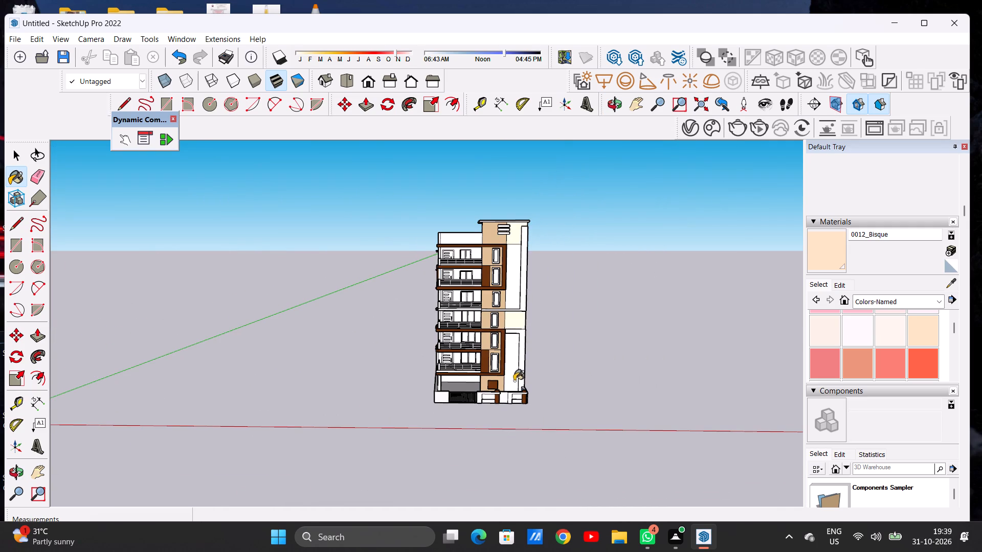
middle_click_drag(508, 379, 497, 362)
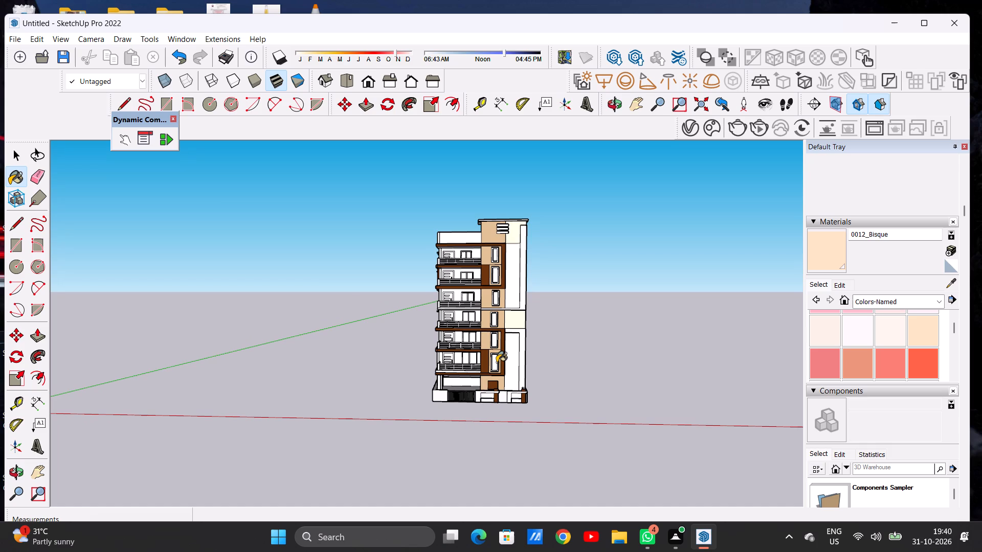
key("space")
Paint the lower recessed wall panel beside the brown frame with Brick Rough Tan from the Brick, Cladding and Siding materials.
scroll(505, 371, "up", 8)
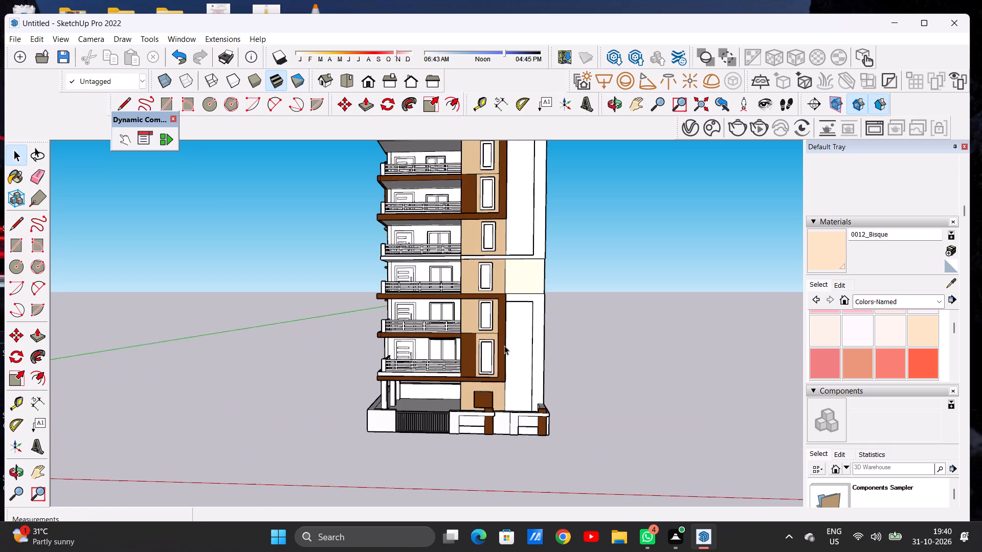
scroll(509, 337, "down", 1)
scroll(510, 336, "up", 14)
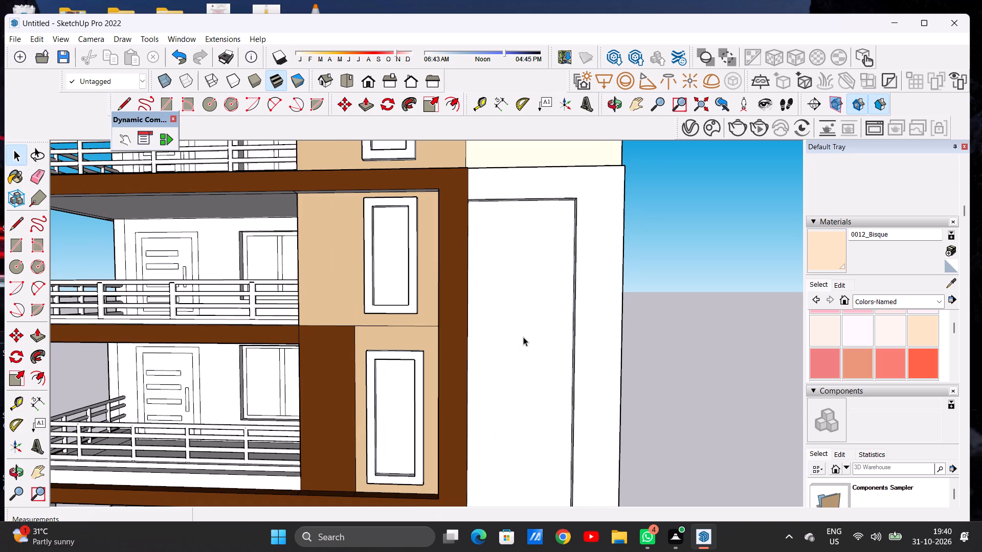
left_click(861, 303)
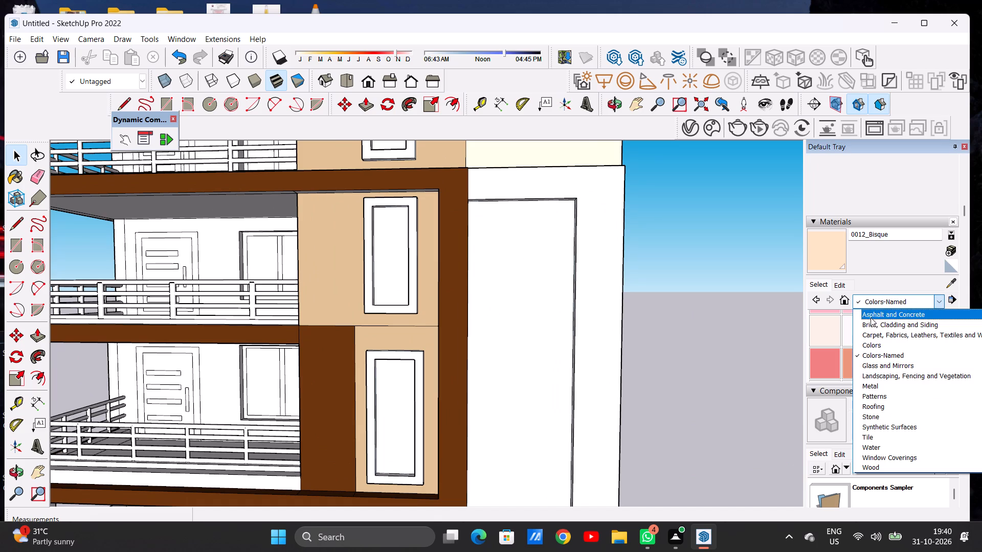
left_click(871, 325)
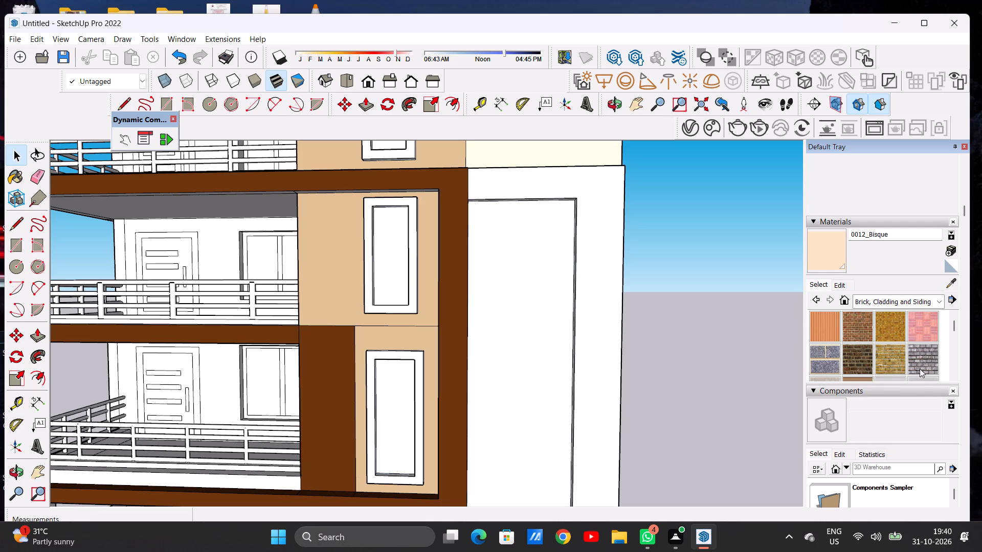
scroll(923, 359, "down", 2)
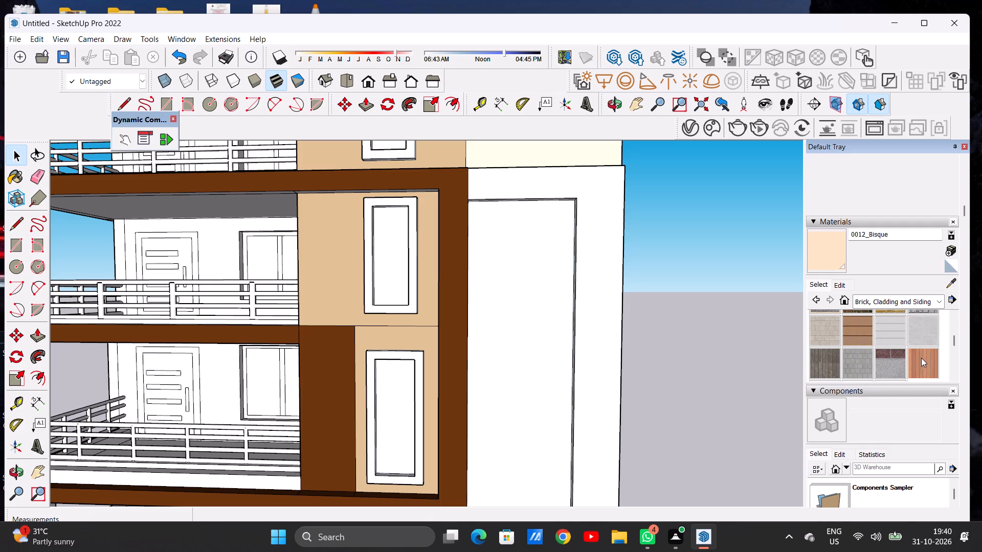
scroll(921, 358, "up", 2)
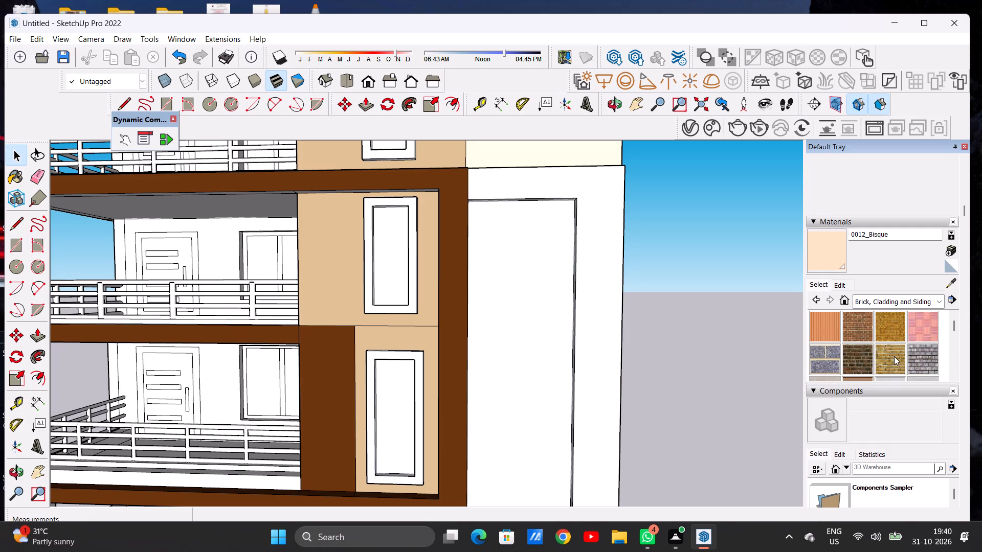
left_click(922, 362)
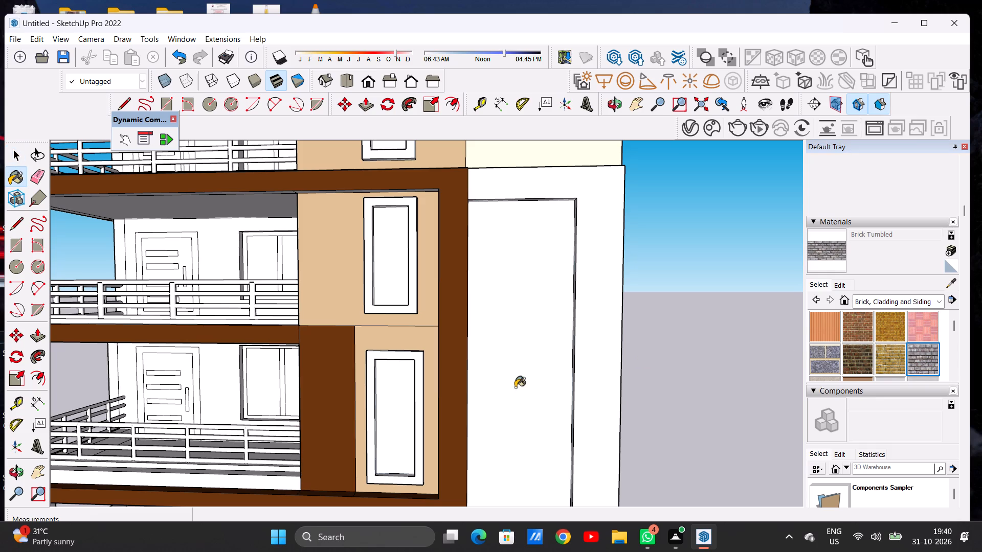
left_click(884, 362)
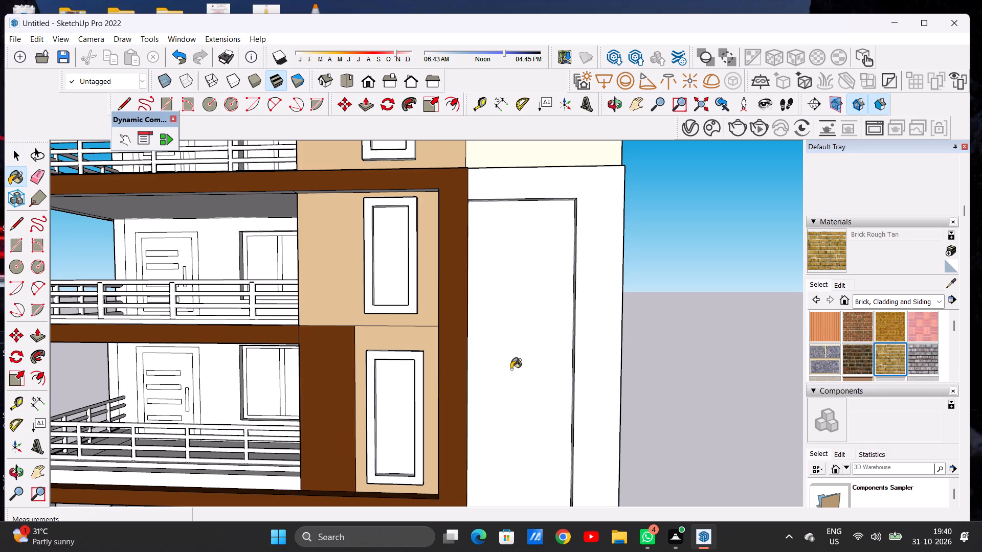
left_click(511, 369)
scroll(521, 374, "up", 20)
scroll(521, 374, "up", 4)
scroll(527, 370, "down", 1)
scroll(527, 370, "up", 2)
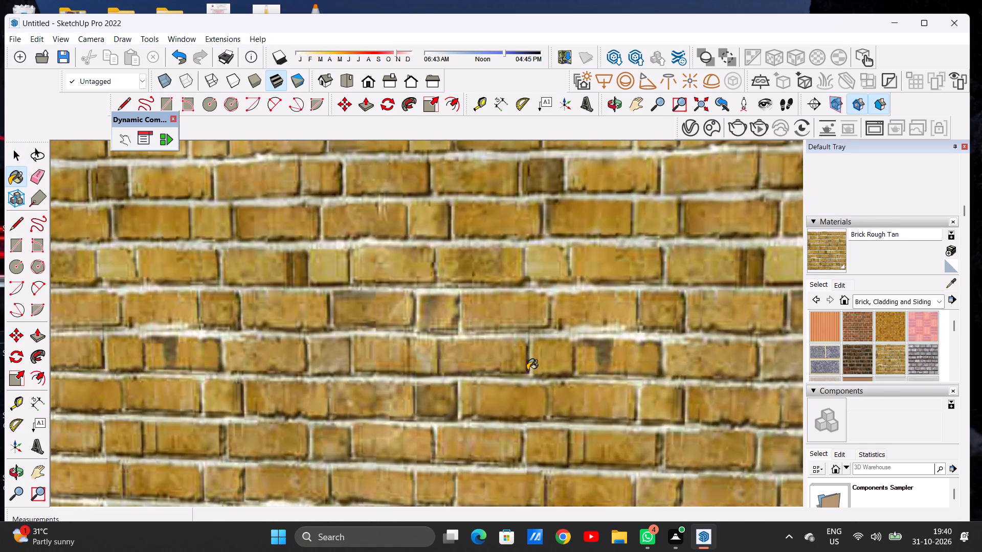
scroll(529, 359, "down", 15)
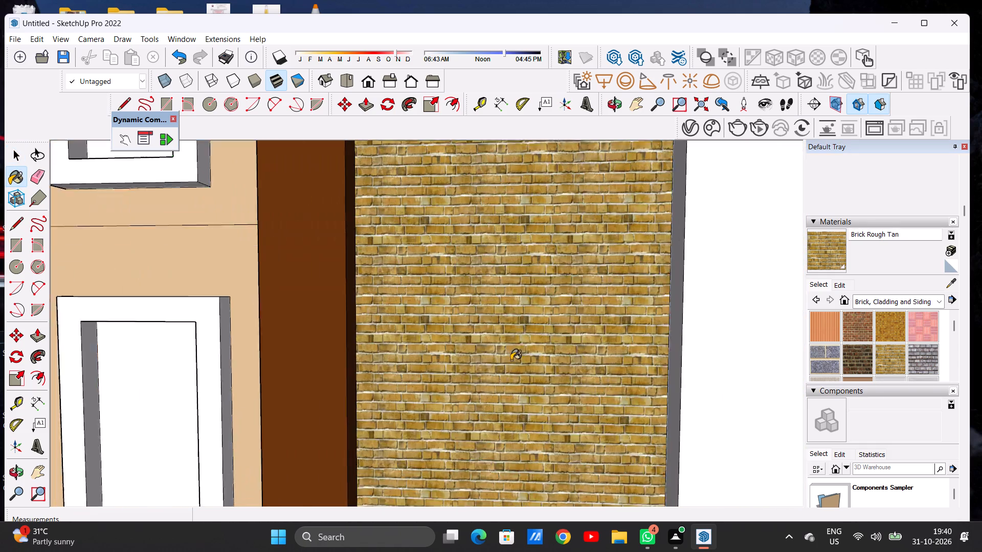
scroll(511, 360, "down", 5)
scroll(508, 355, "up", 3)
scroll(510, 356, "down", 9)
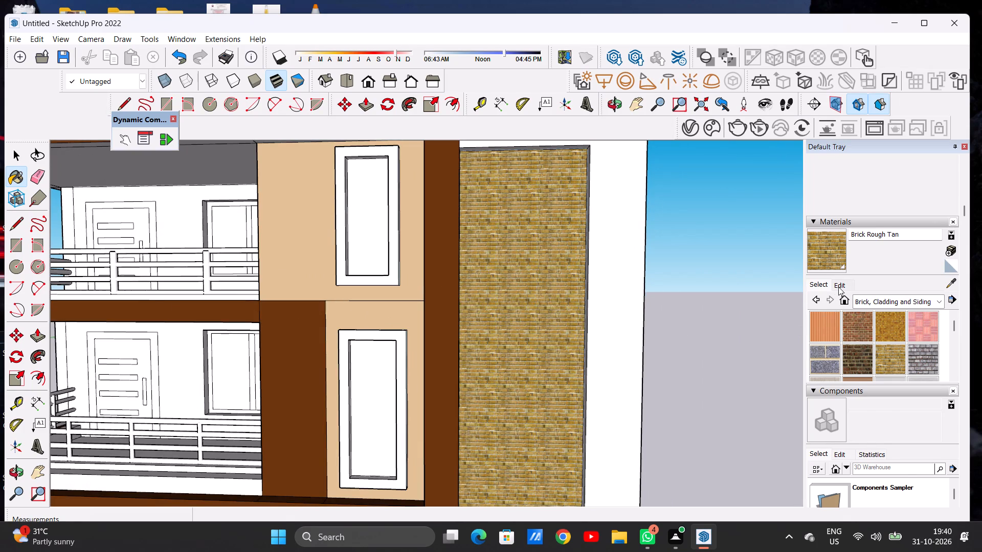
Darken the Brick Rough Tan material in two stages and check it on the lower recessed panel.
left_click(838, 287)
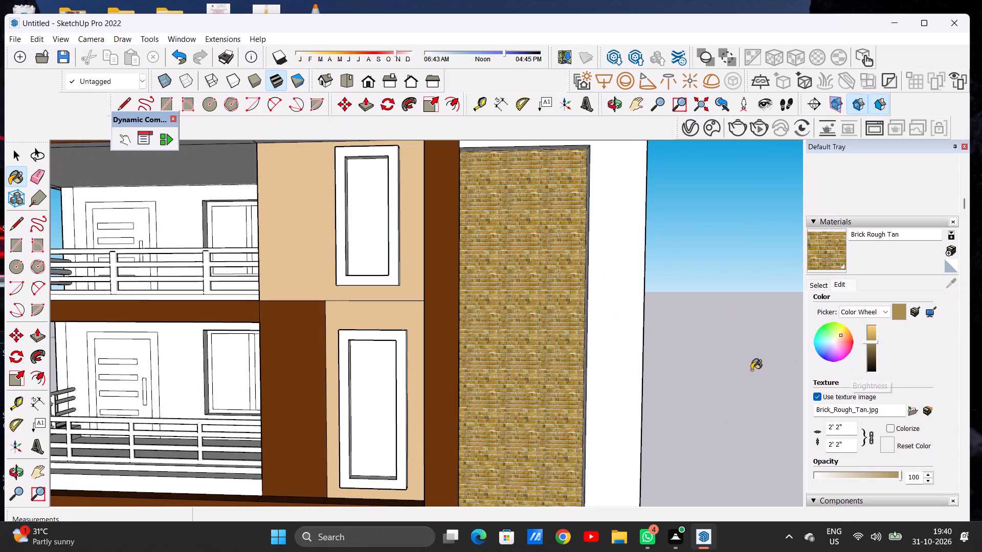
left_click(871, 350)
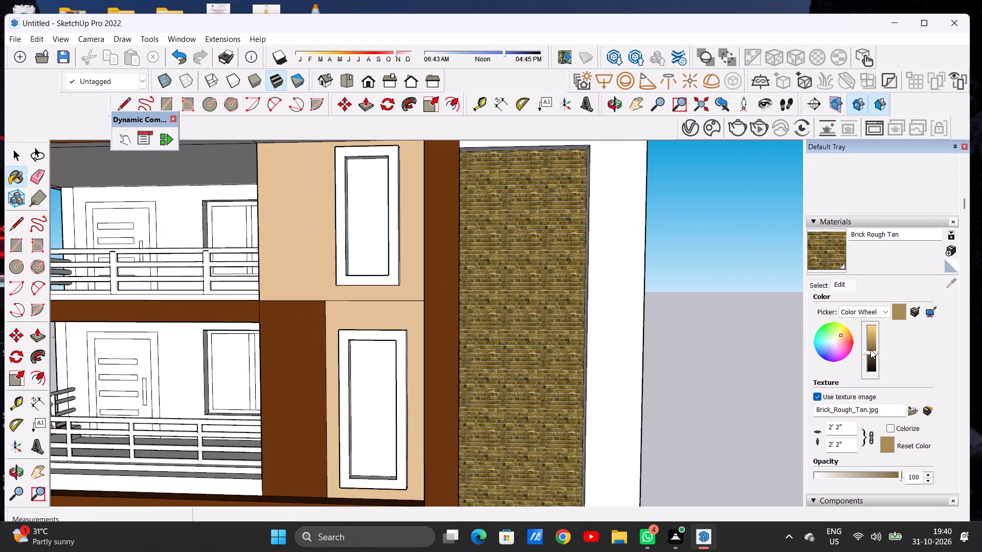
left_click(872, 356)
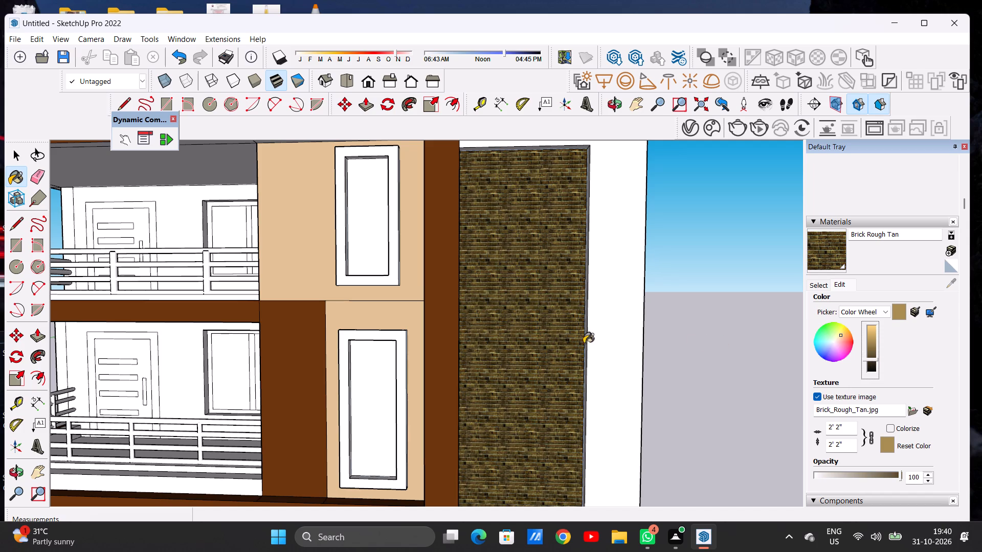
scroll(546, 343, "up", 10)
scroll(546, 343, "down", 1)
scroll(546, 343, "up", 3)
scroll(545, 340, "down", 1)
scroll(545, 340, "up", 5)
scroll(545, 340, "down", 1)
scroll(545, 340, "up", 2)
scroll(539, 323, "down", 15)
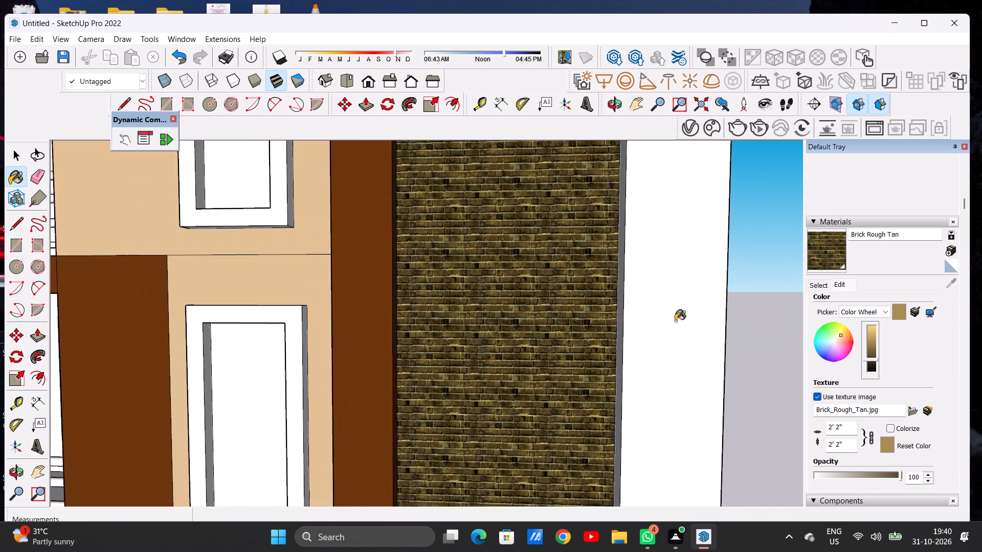
Repaint the lower recessed wall panel beside the brown frame with Brick Tumbled.
left_click(819, 286)
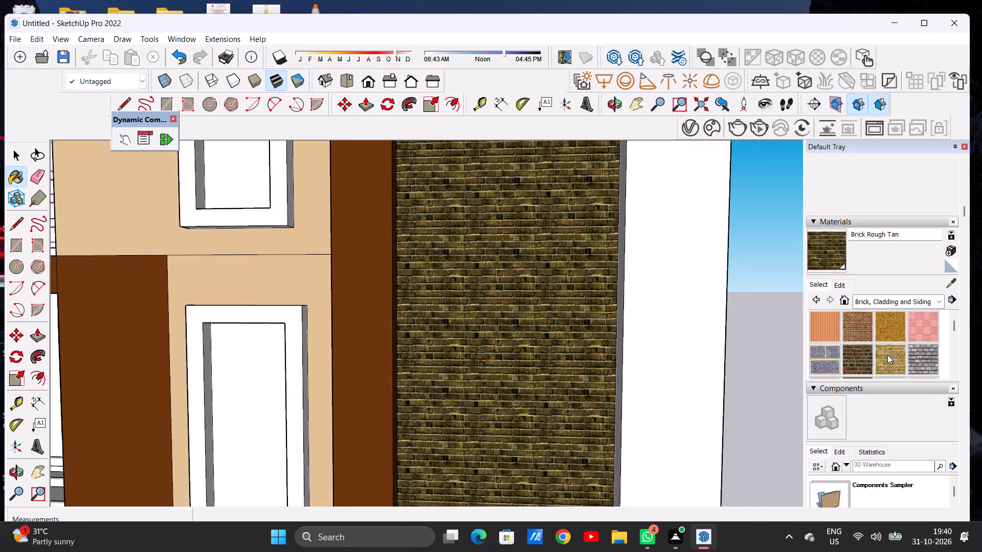
left_click(922, 360)
left_click(525, 355)
scroll(525, 355, "up", 14)
scroll(526, 355, "down", 1)
scroll(526, 355, "up", 6)
scroll(527, 334, "down", 11)
scroll(527, 323, "up", 1)
scroll(527, 323, "down", 20)
scroll(527, 323, "down", 2)
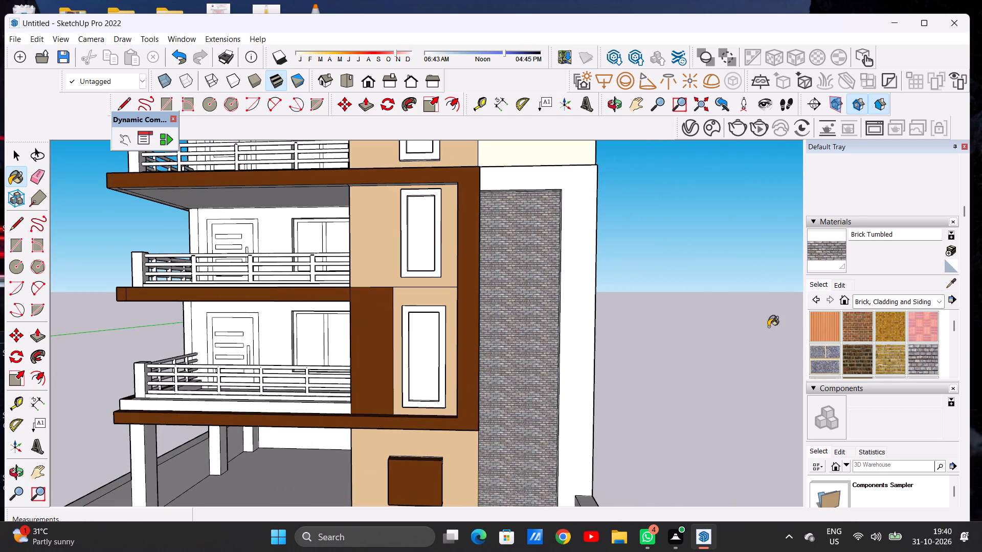
Enlarge the Brick Tumbled texture by setting its height to 5', keeping the proportions linked.
left_click(841, 287)
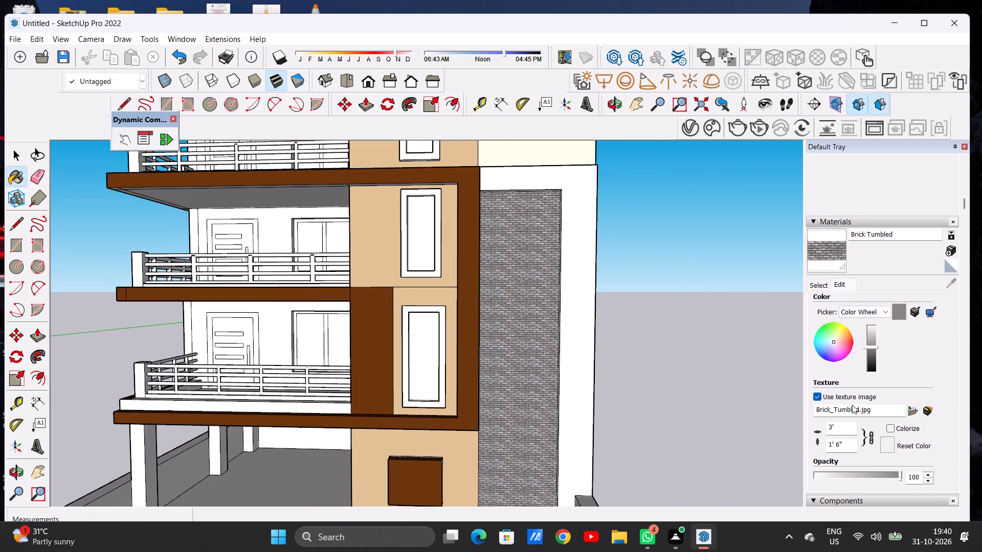
left_click(846, 443)
key("BackSpace")
key("BackSpace")
key("BackSpace")
key("BackSpace")
key("BackSpace")
key("BackSpace")
key("BackSpace")
key("BackSpace")
key("BackSpace")
key("BackSpace")
key("BackSpace")
key("BackSpace")
key("BackSpace")
key("BackSpace")
key("BackSpace")
key("BackSpace")
key("BackSpace")
key("BackSpace")
key("BackSpace")
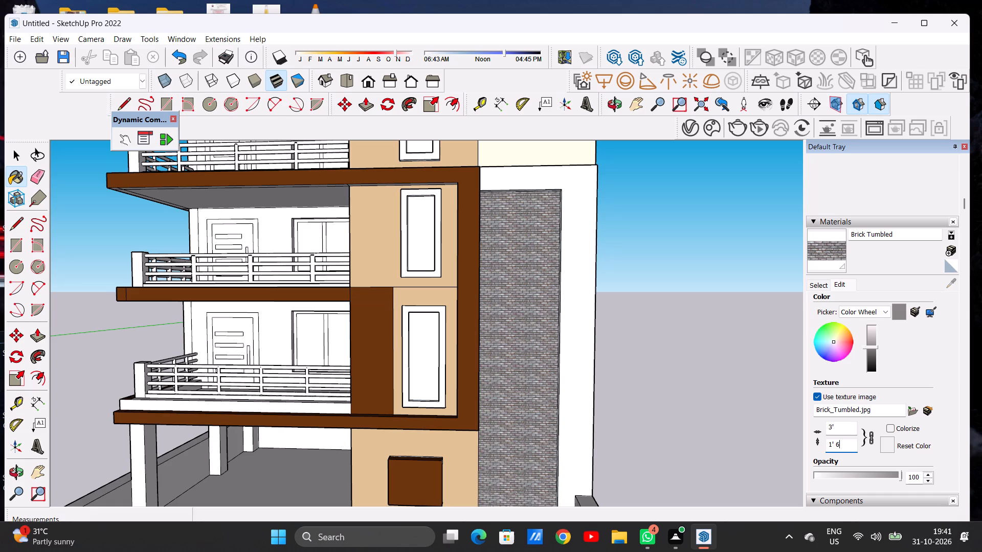
type("5'")
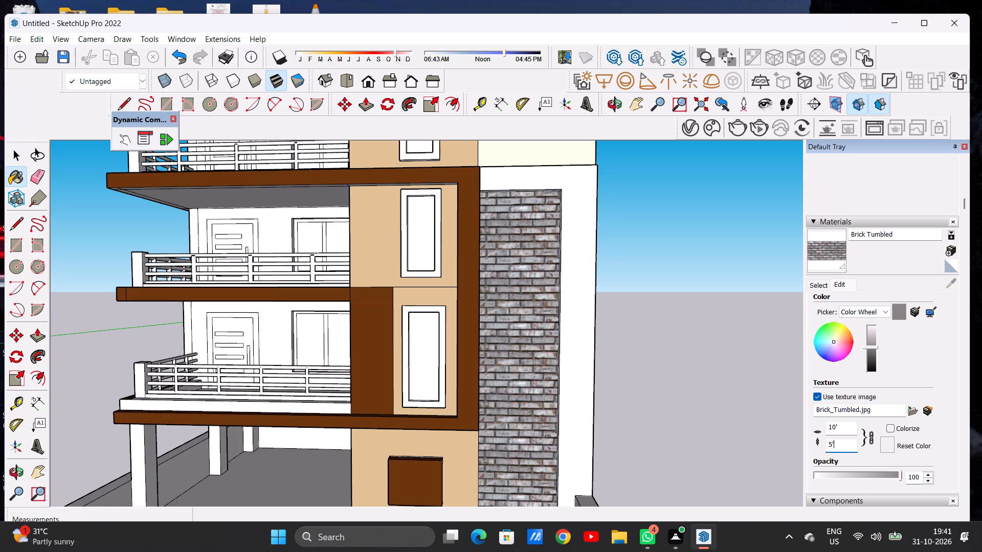
key("Return")
Darken the Brick Tumbled material so the lower panel shows a deep grey brick.
scroll(535, 369, "down", 11)
scroll(530, 346, "up", 12)
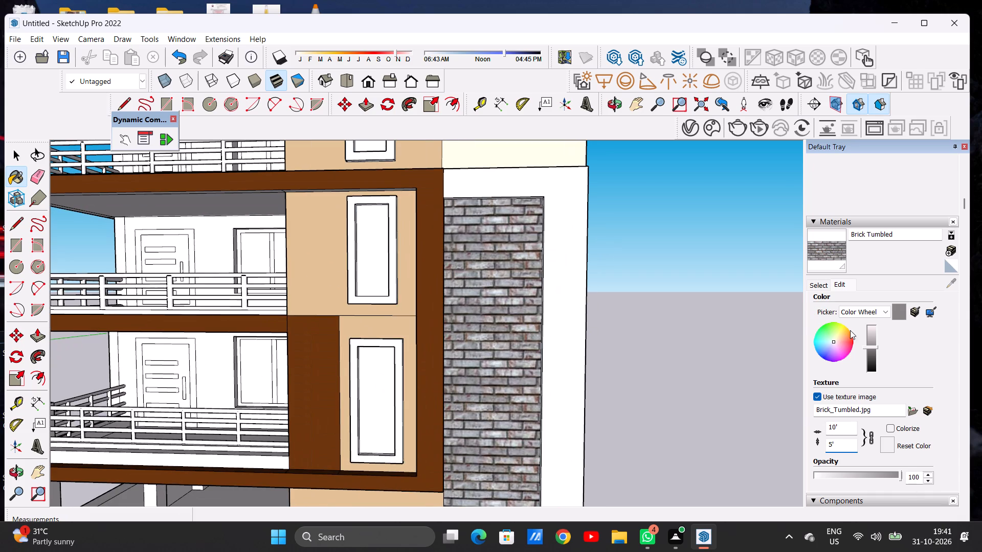
left_click(870, 344)
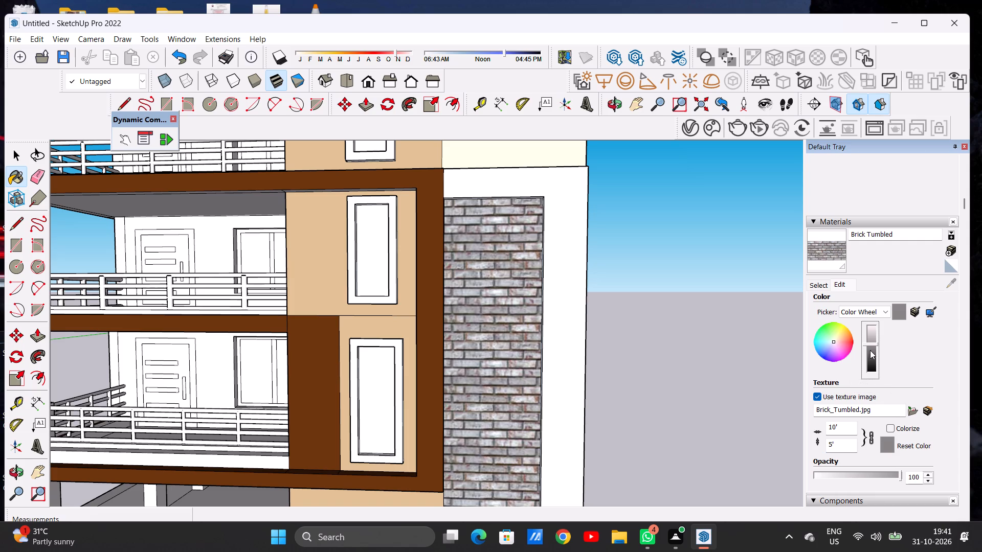
left_click(870, 350)
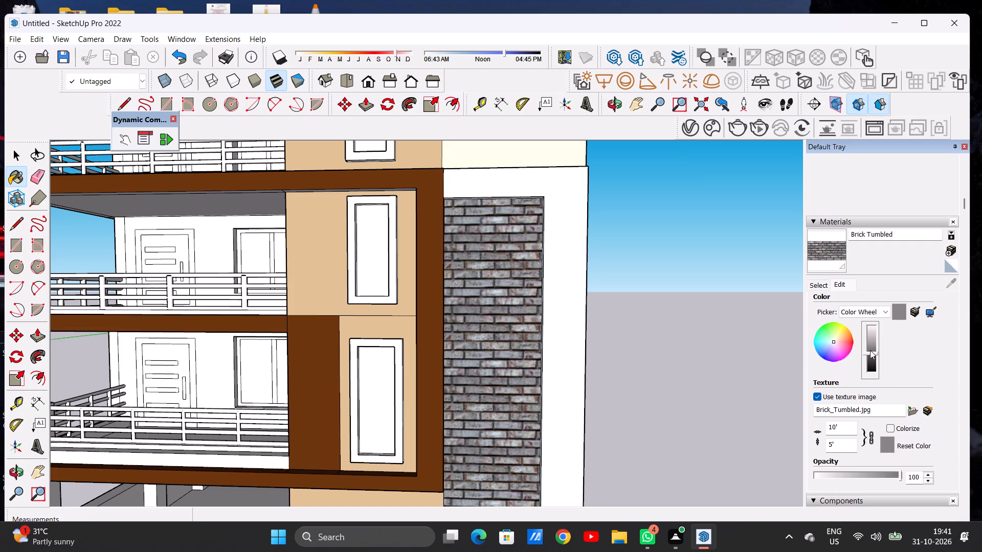
left_click(872, 355)
Paint the upper recessed wall panel beside the window walls with the darkened Brick Tumbled material.
scroll(538, 351, "down", 4)
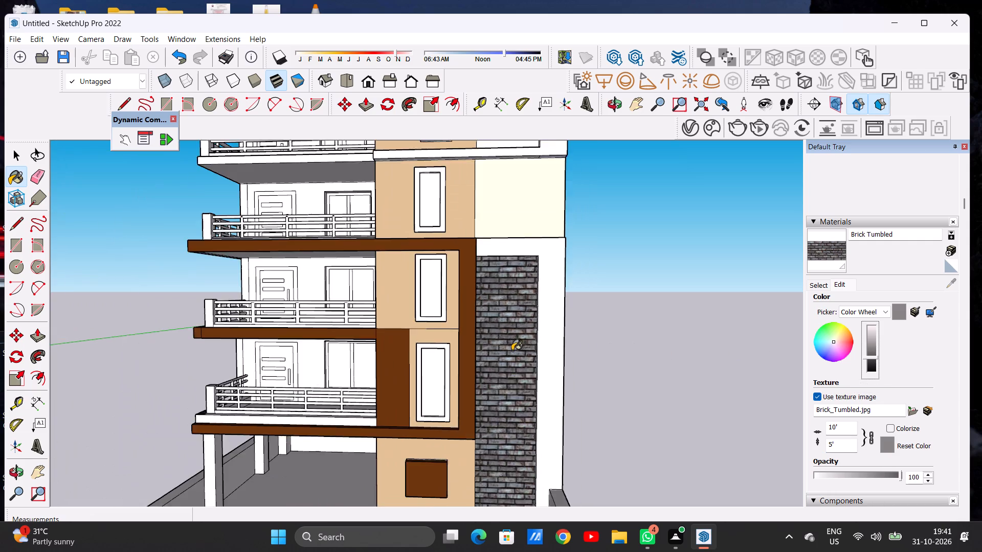
scroll(512, 351, "down", 20)
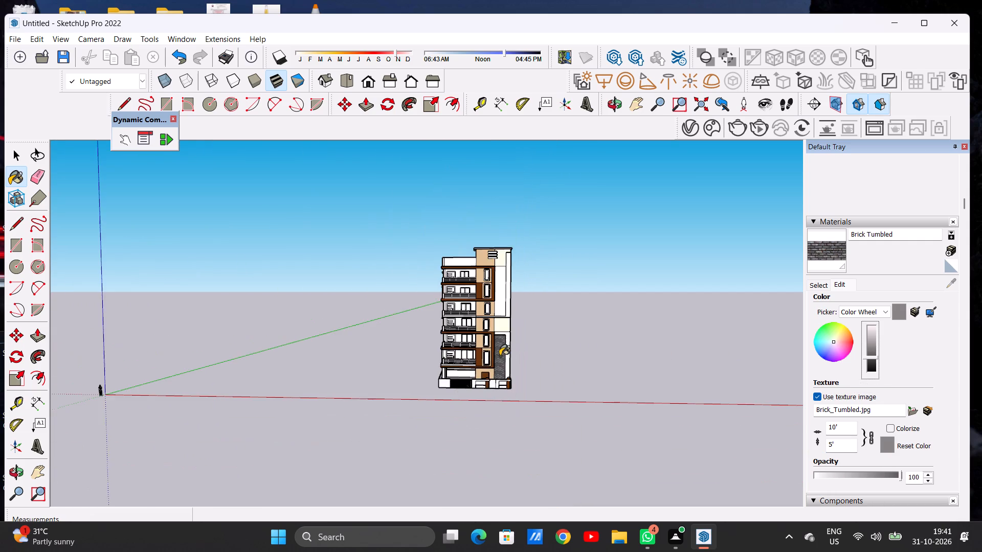
scroll(500, 358, "down", 1)
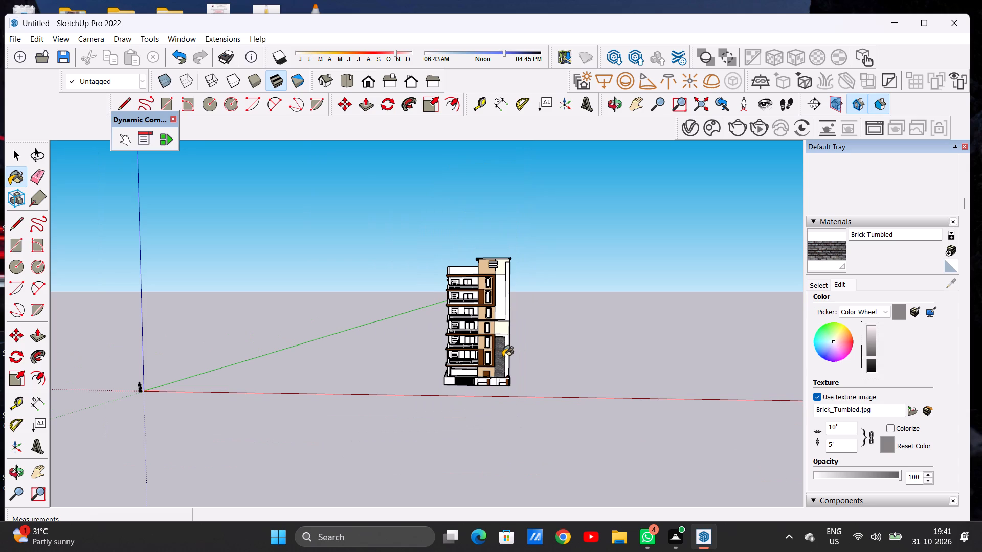
scroll(503, 289, "up", 4)
scroll(503, 295, "down", 1)
scroll(503, 298, "up", 4)
scroll(508, 321, "down", 1)
scroll(509, 323, "up", 8)
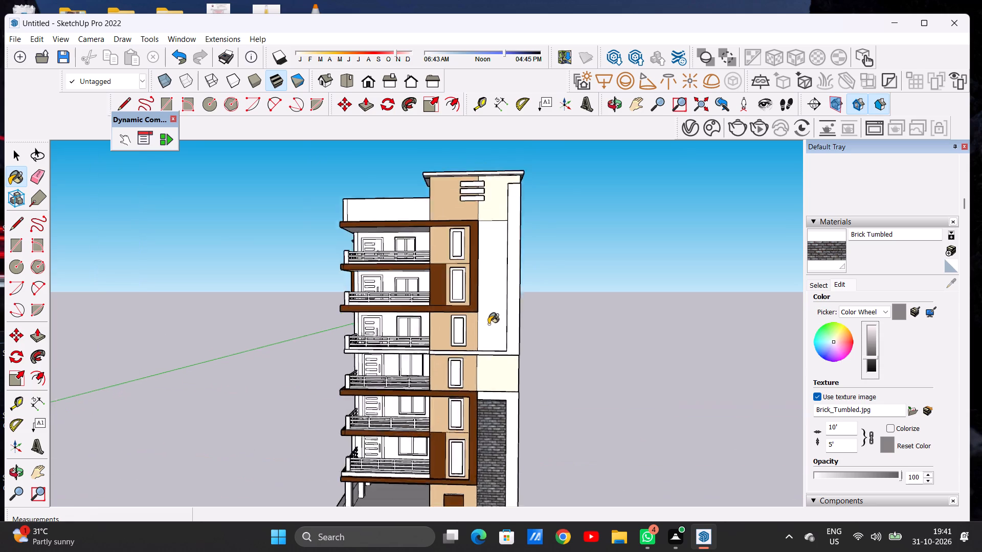
scroll(488, 324, "up", 4)
left_click(491, 318)
Examine both brick panels up close and the whole building facade from a distance and from the side.
scroll(497, 316, "up", 1)
scroll(497, 318, "down", 1)
scroll(497, 320, "up", 1)
scroll(497, 321, "down", 2)
scroll(497, 322, "up", 3)
scroll(499, 328, "down", 1)
scroll(499, 328, "up", 1)
scroll(499, 328, "down", 1)
scroll(499, 328, "up", 17)
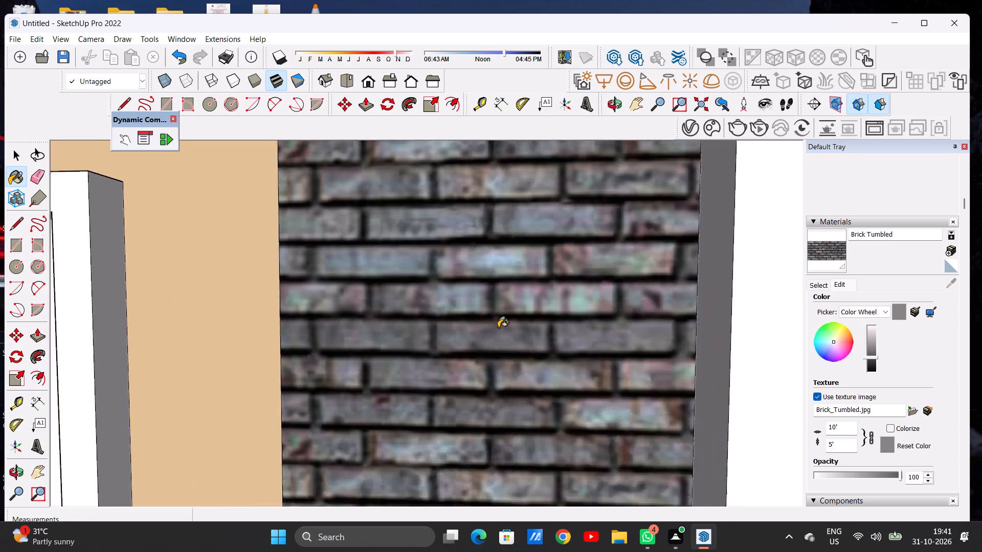
scroll(498, 328, "up", 4)
scroll(502, 326, "down", 20)
scroll(502, 326, "down", 11)
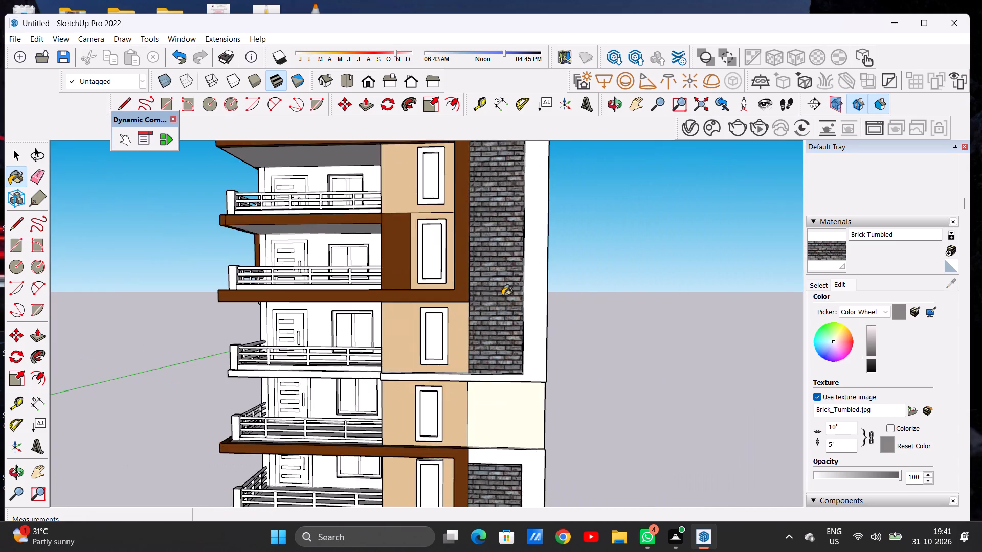
scroll(502, 296, "down", 4)
scroll(529, 390, "up", 20)
scroll(529, 390, "up", 1)
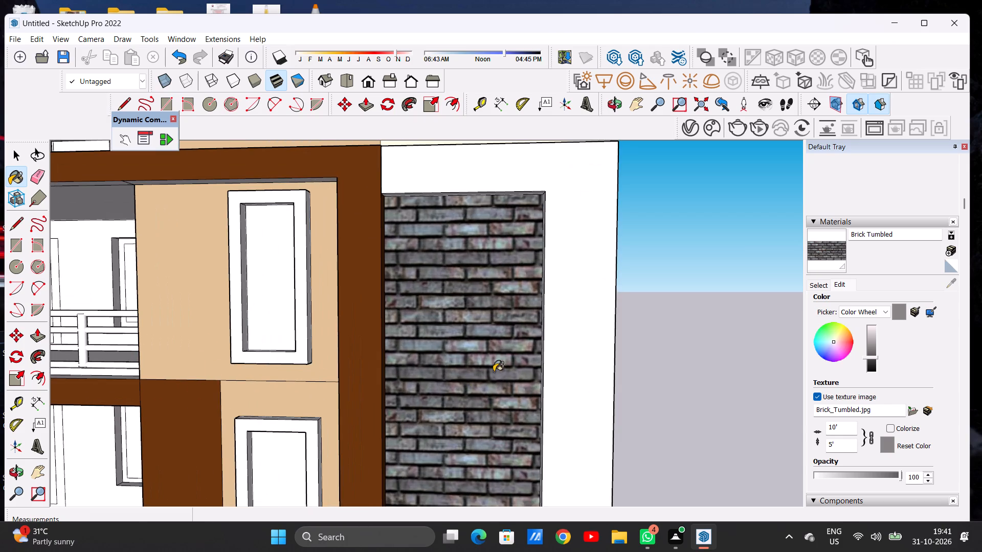
scroll(503, 368, "down", 13)
scroll(503, 375, "up", 1)
scroll(502, 373, "down", 11)
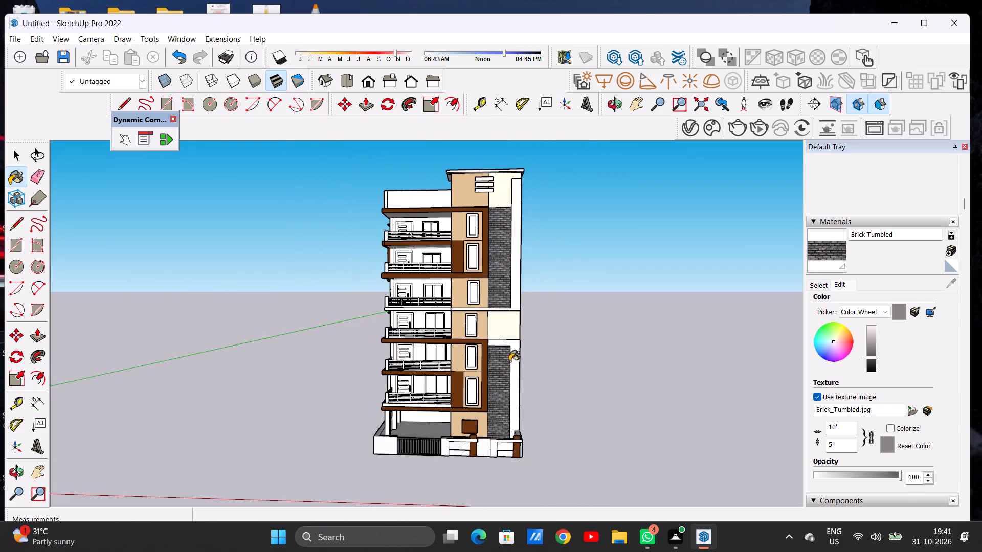
scroll(509, 361, "down", 2)
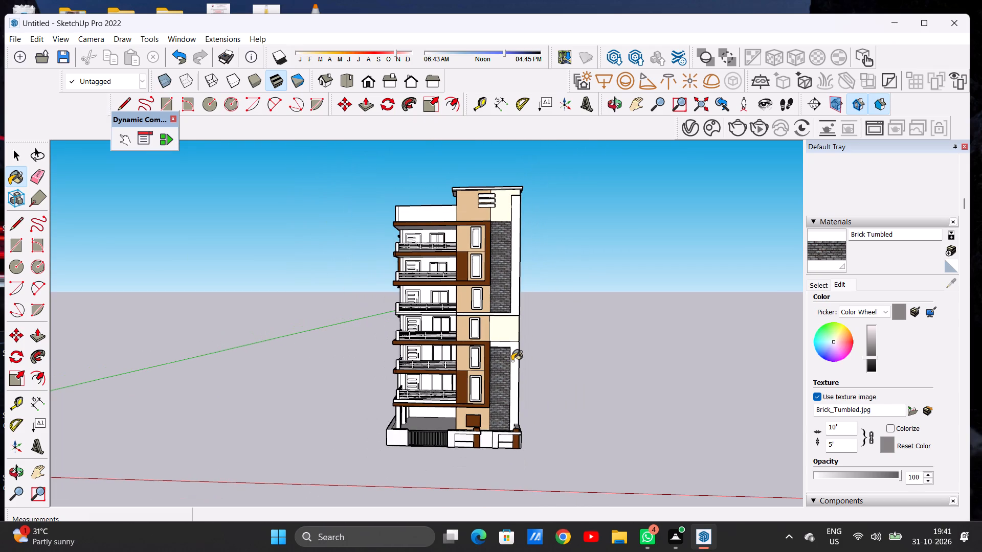
scroll(512, 361, "up", 3)
scroll(512, 361, "down", 1)
scroll(512, 361, "up", 1)
middle_click_drag(494, 355, 456, 353)
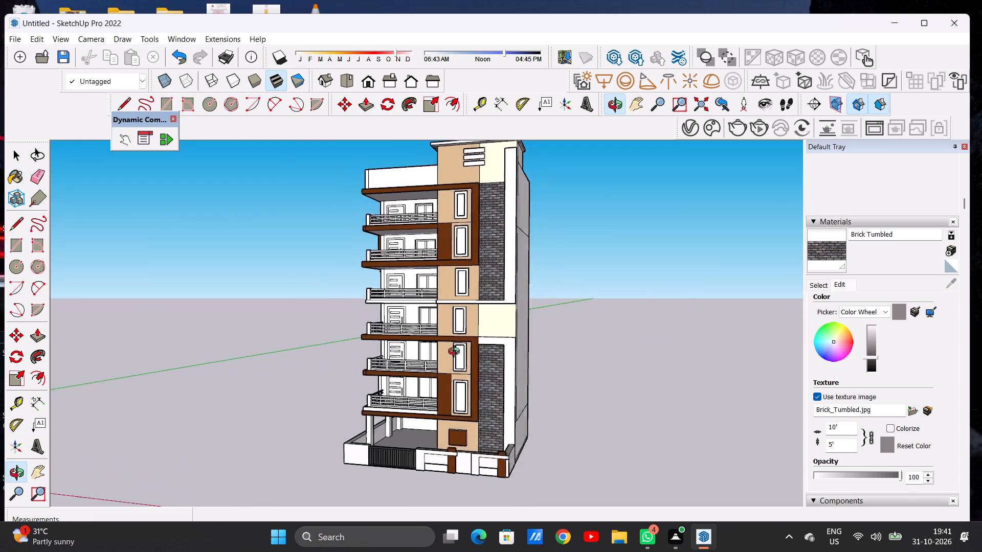
middle_click_drag(456, 353, 498, 349)
key("space")
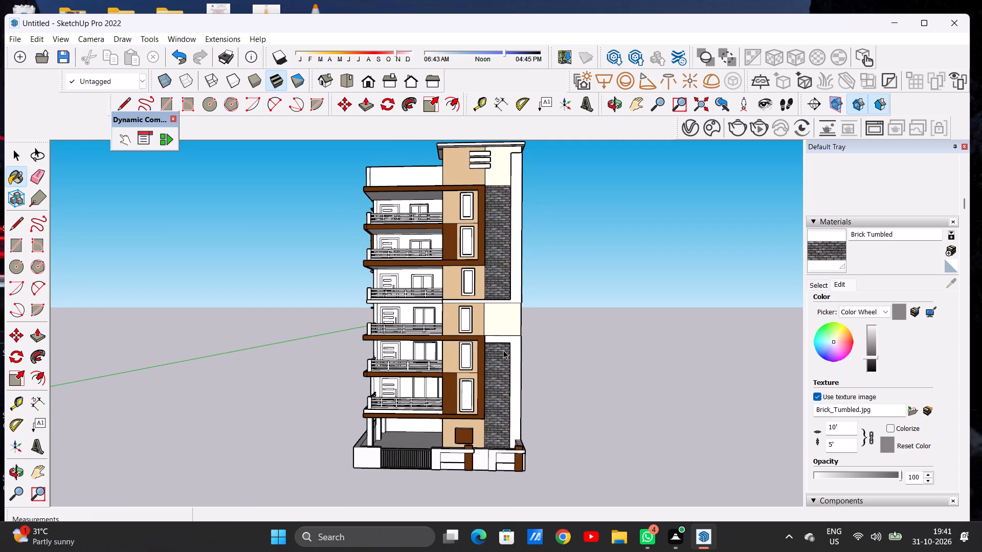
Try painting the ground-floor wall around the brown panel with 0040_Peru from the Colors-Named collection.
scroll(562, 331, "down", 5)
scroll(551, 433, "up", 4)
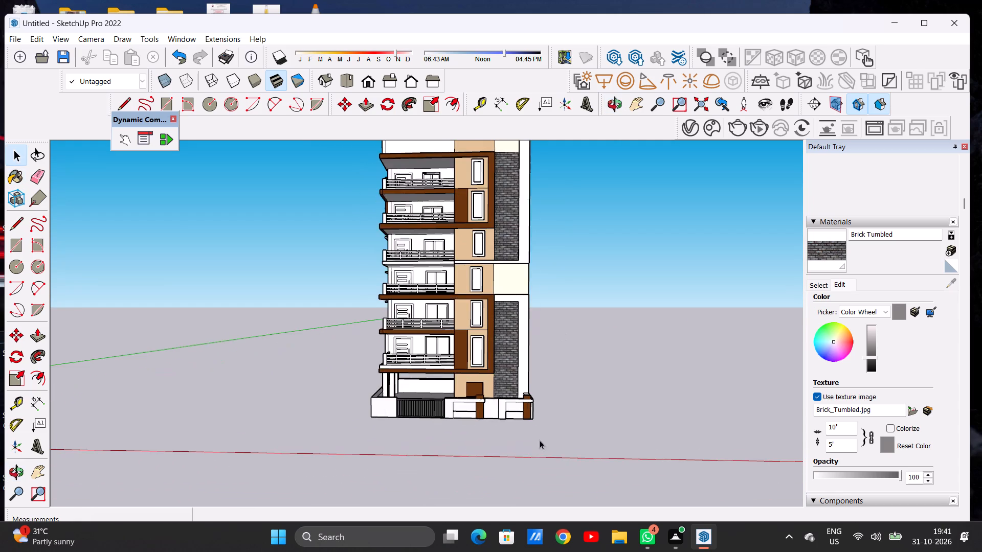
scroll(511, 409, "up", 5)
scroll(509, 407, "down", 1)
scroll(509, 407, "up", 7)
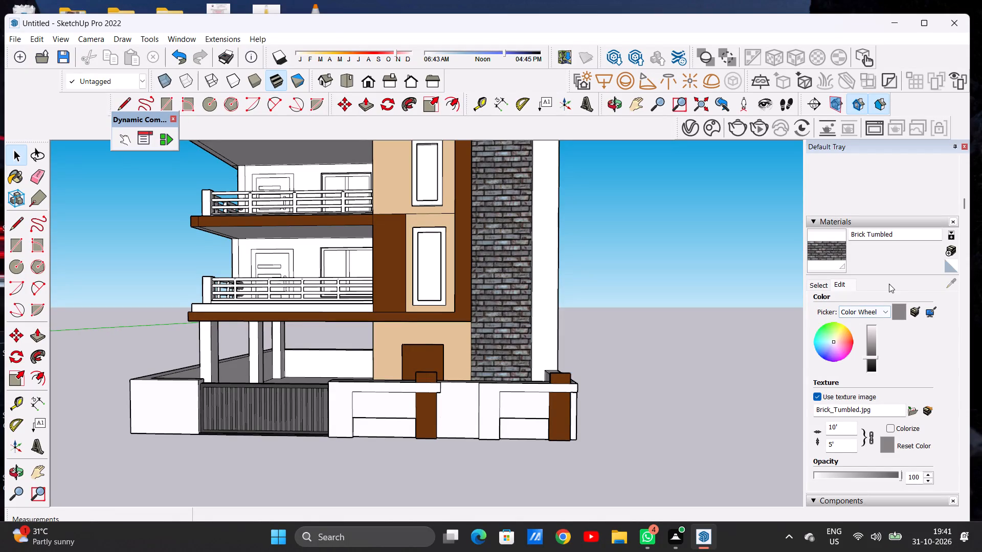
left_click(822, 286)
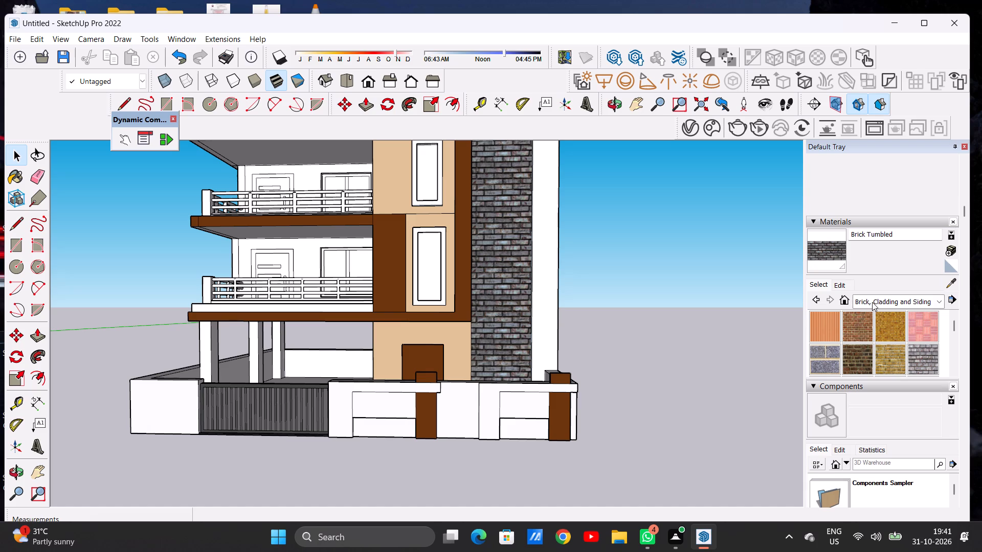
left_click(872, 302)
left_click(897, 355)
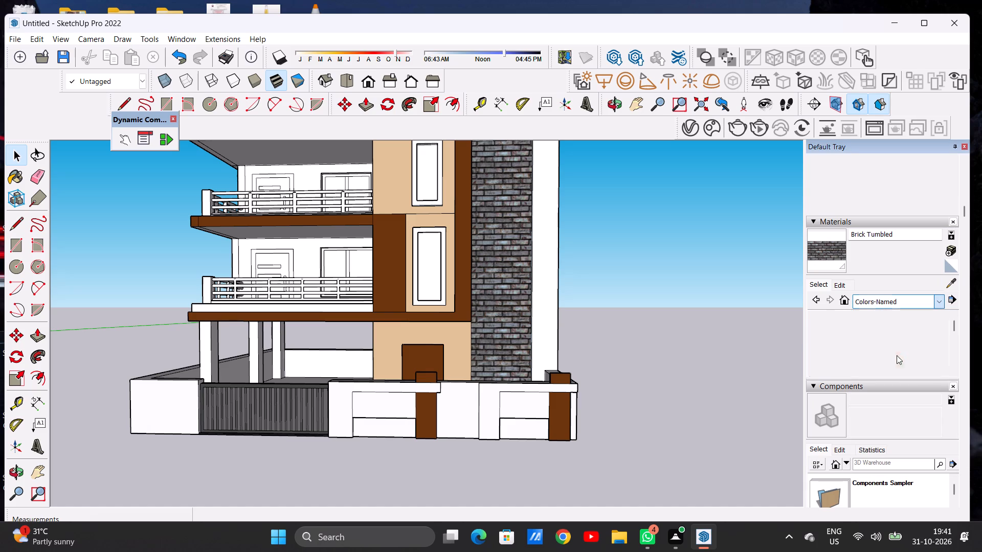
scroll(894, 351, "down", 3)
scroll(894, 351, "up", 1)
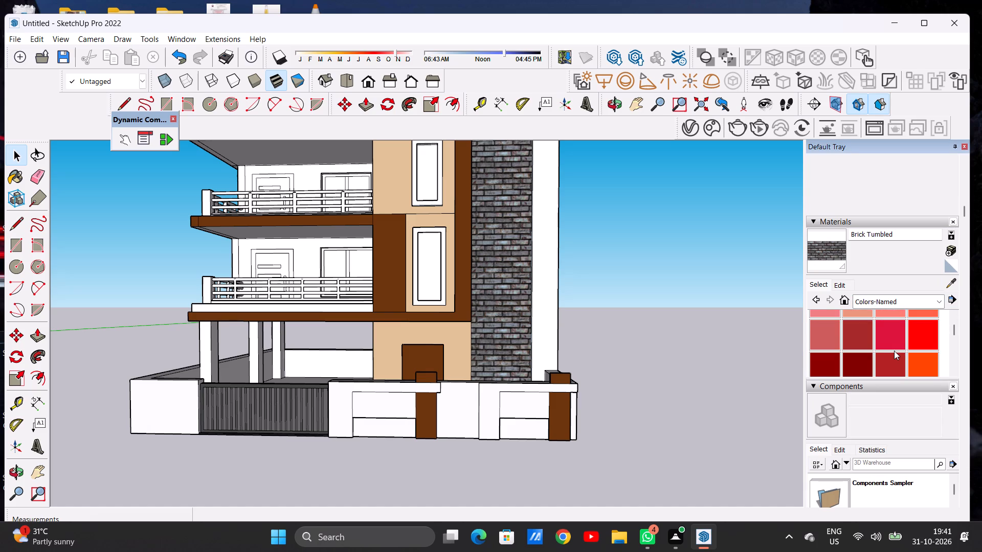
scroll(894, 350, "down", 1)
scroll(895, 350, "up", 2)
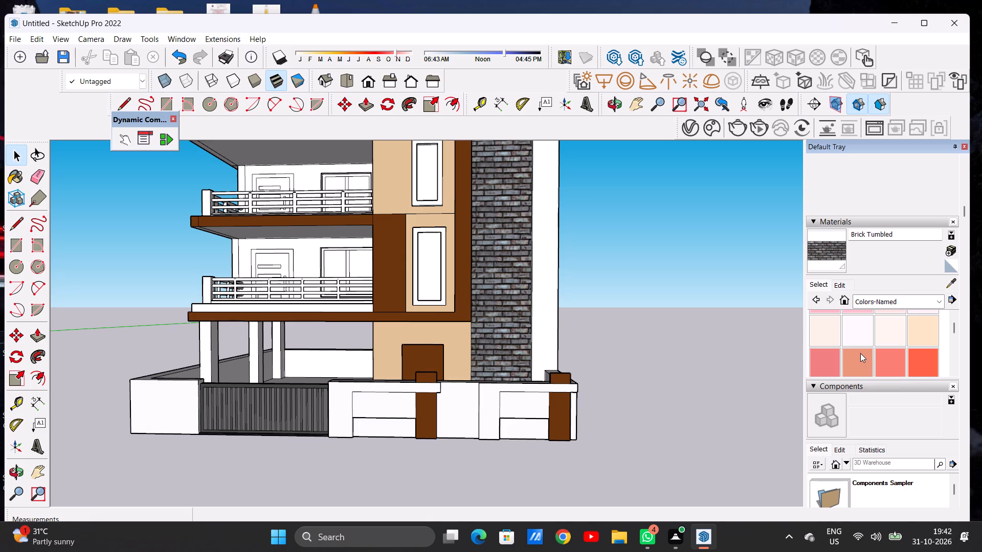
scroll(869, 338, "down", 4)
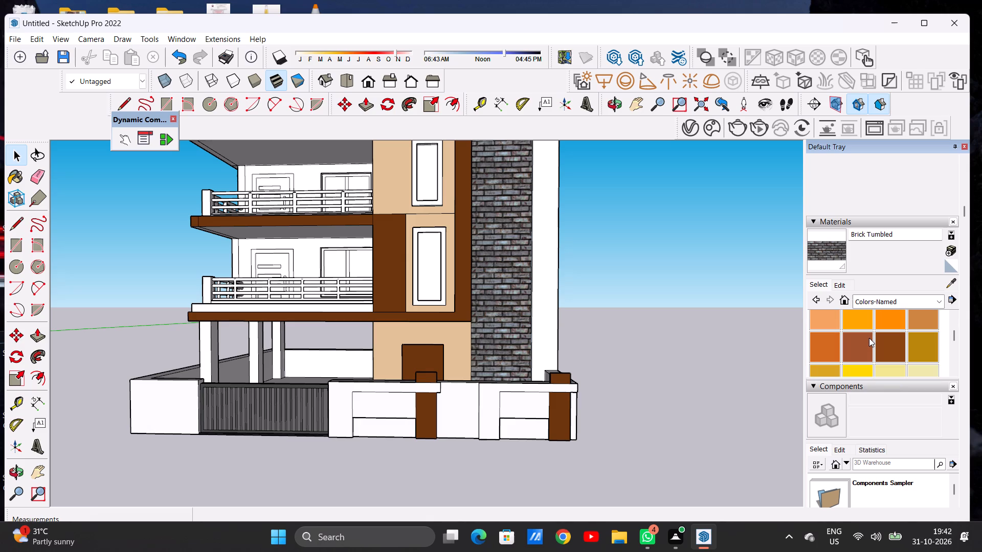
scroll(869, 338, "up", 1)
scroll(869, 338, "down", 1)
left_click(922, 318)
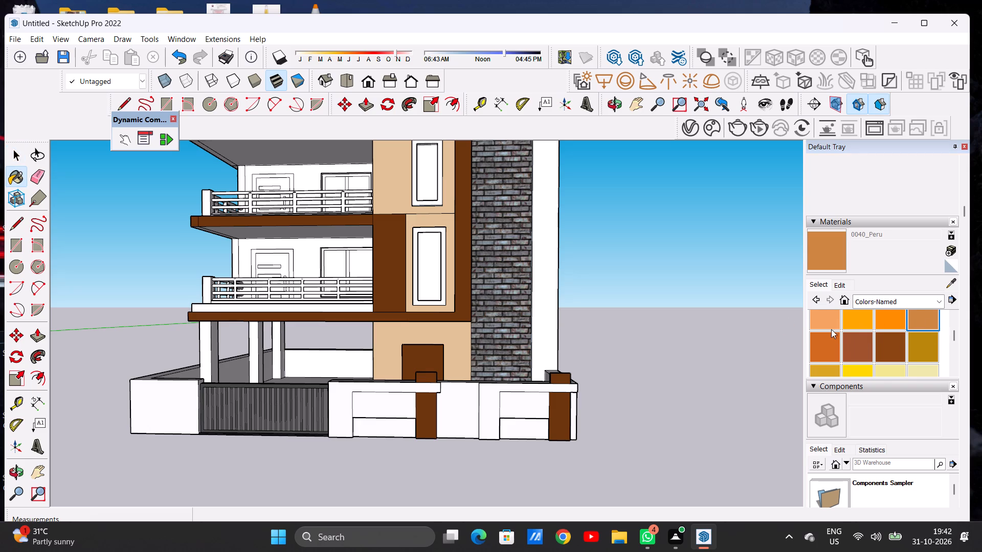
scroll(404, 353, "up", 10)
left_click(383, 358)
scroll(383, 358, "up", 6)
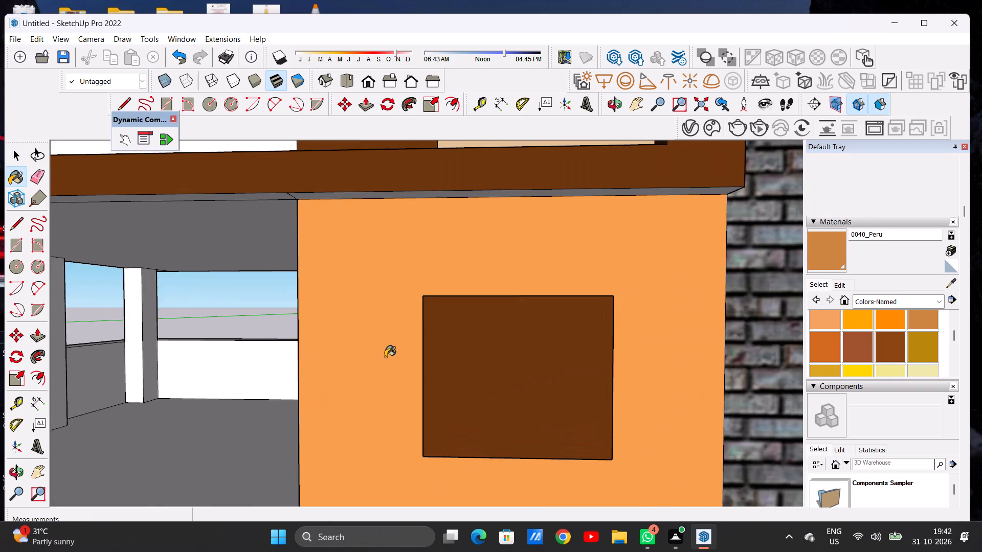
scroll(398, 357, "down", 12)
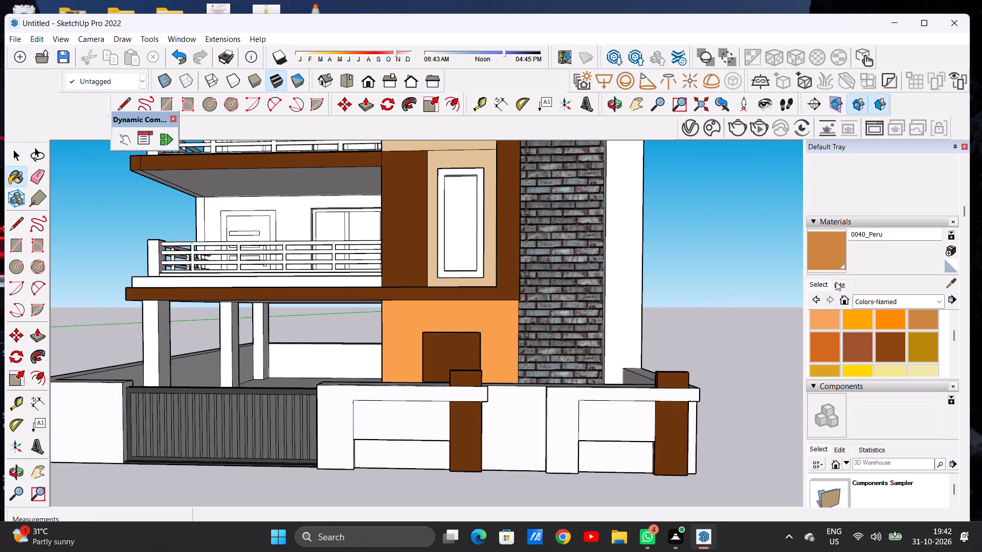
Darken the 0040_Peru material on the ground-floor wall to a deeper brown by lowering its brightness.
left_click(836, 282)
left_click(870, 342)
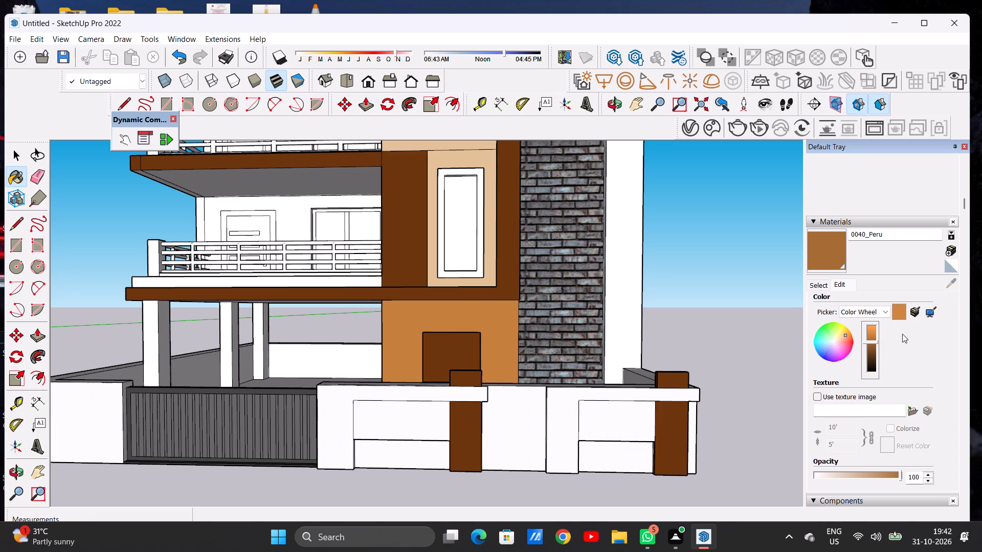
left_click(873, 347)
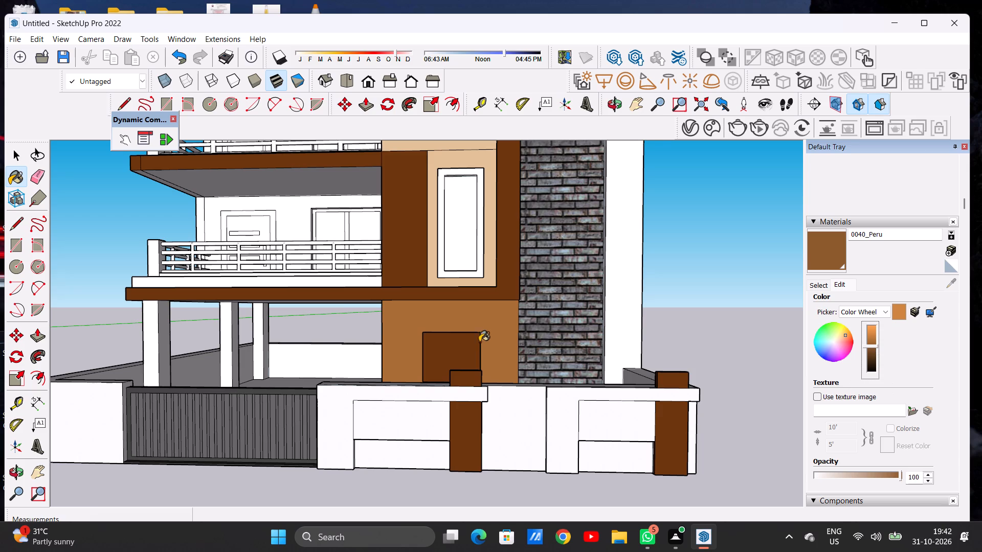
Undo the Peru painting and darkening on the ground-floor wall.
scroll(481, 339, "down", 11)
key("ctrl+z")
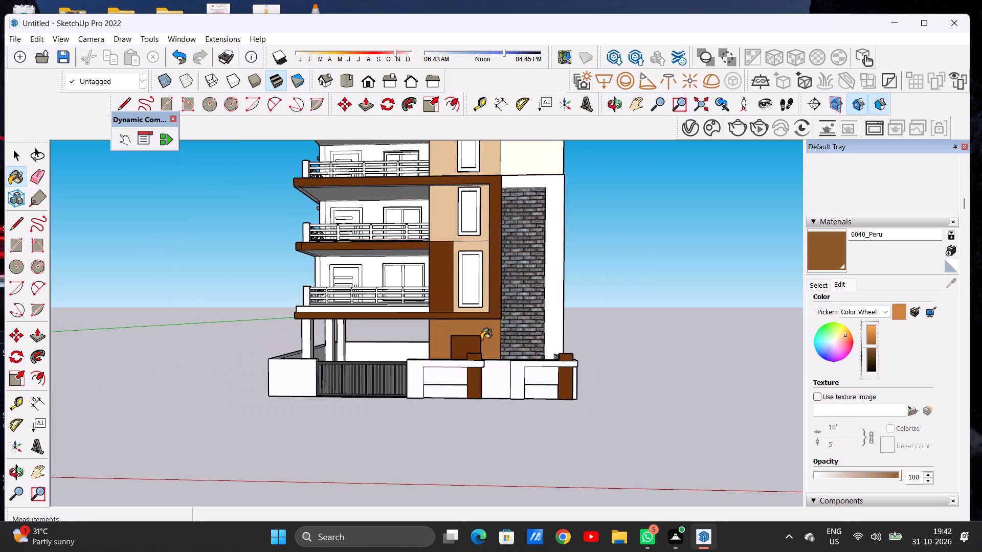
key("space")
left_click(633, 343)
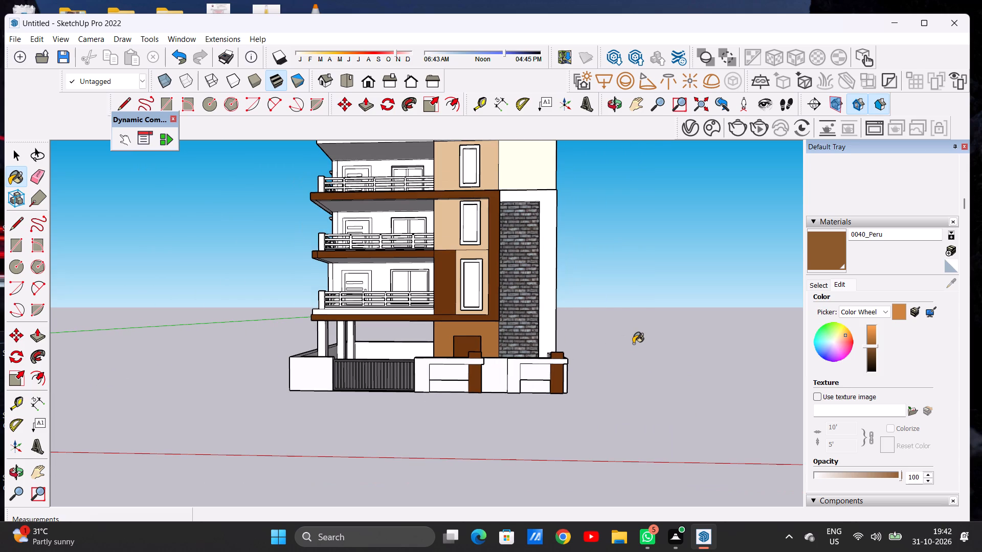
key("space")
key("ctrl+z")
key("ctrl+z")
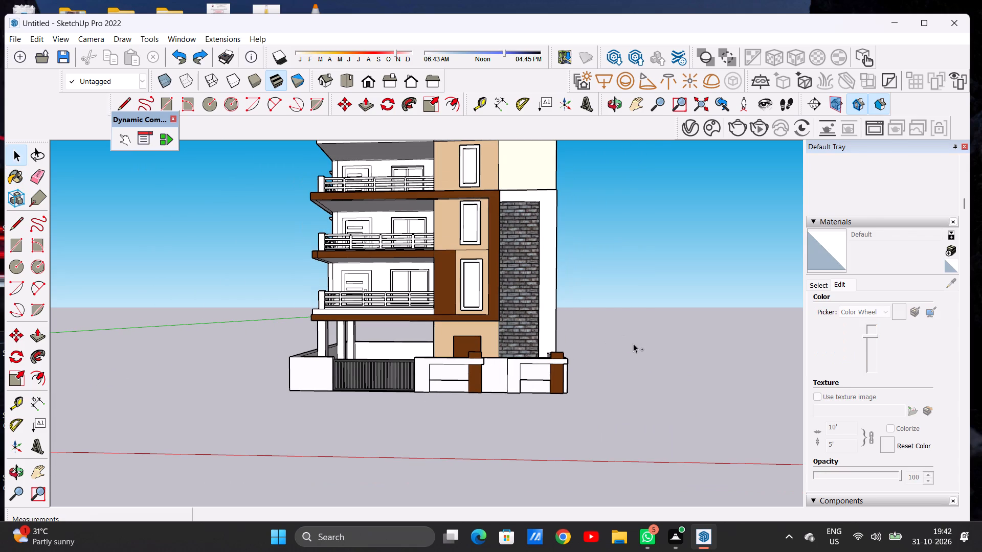
Examine the ground-floor wall, gate and boundary wall up close, from the side and from above.
scroll(509, 343, "up", 6)
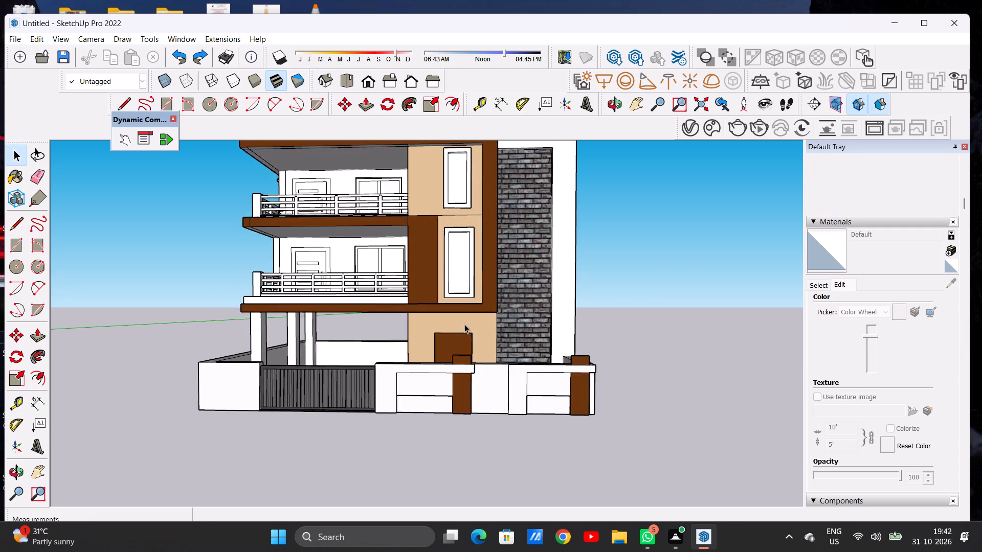
scroll(464, 324, "up", 10)
scroll(492, 329, "down", 11)
scroll(494, 322, "up", 1)
scroll(494, 323, "down", 1)
middle_click_drag(433, 329, 536, 333)
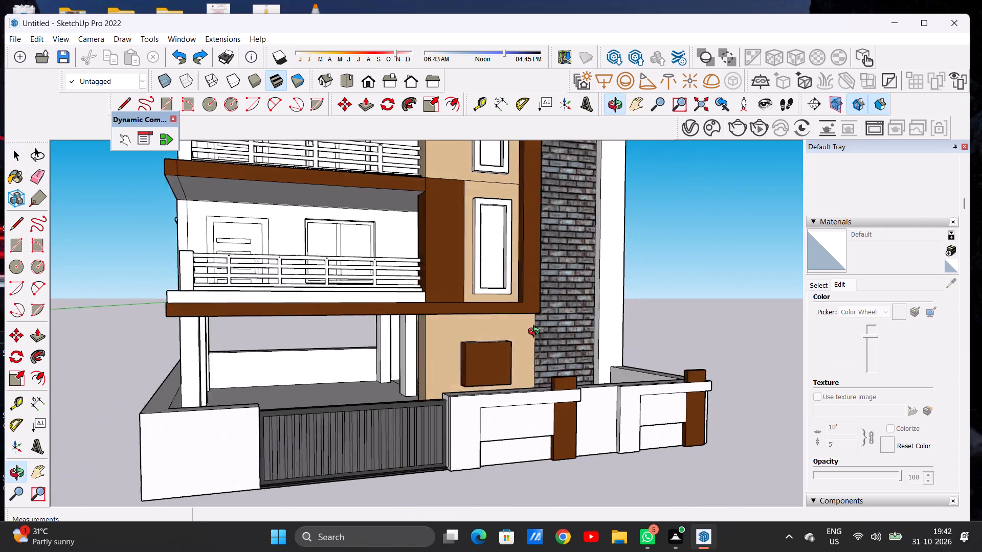
middle_click_drag(536, 333, 393, 370)
scroll(422, 374, "down", 13)
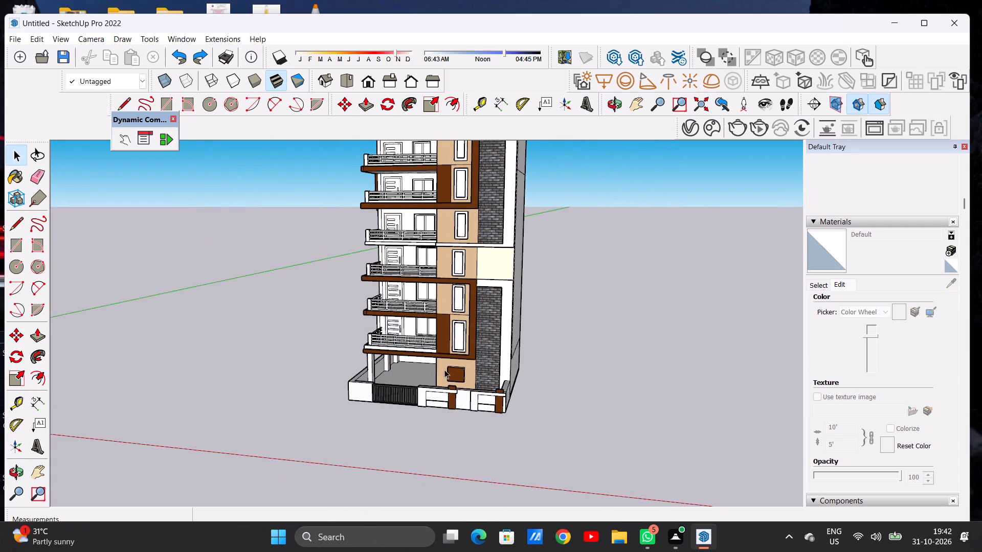
middle_click_drag(451, 363, 468, 361)
scroll(463, 361, "up", 9)
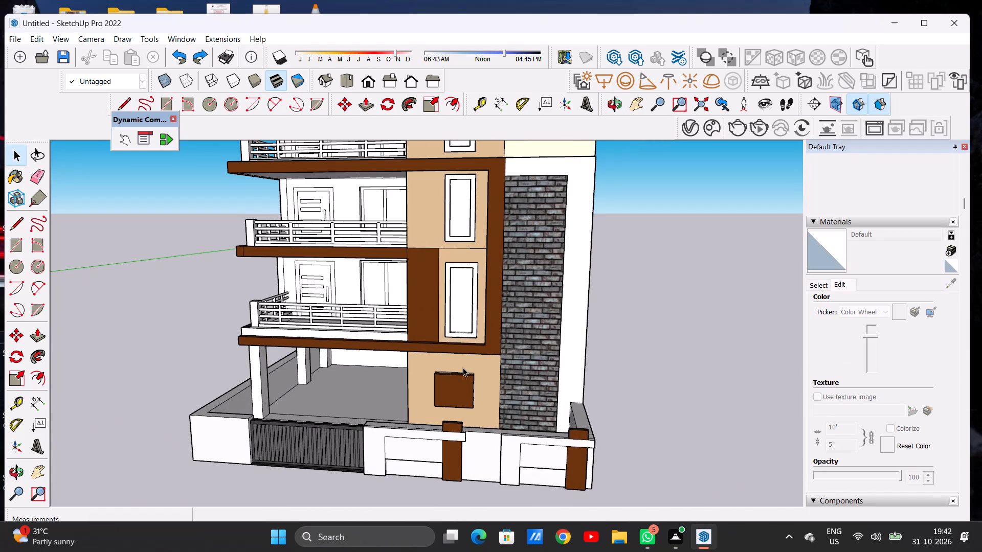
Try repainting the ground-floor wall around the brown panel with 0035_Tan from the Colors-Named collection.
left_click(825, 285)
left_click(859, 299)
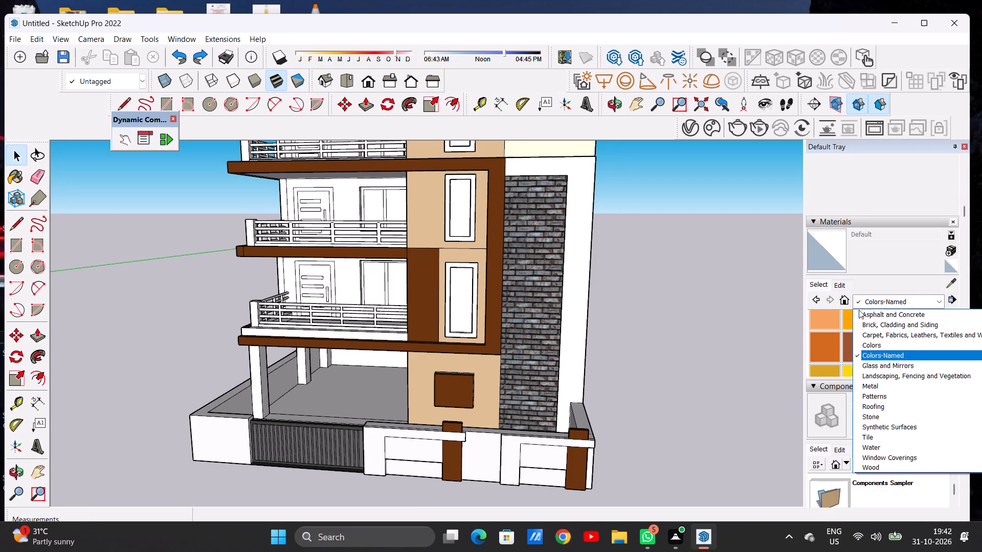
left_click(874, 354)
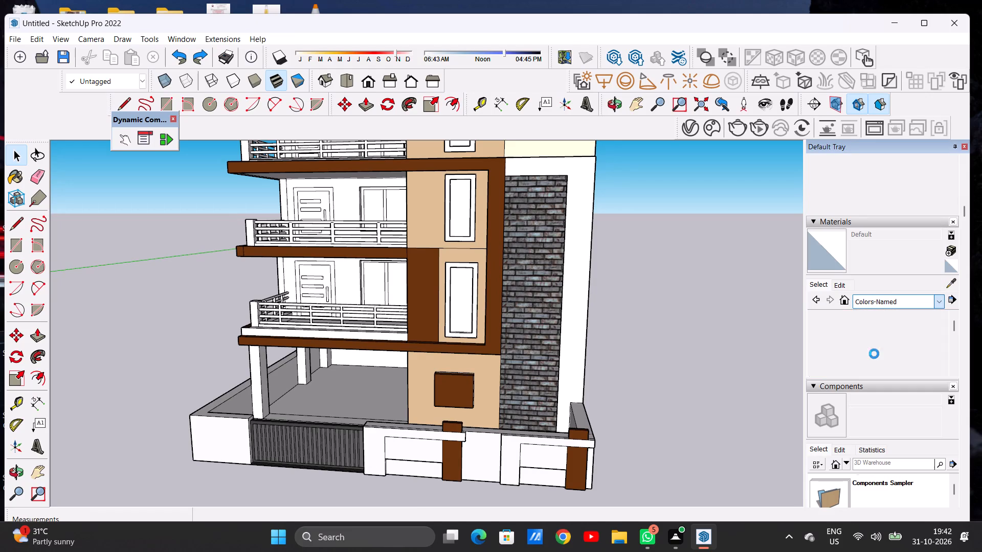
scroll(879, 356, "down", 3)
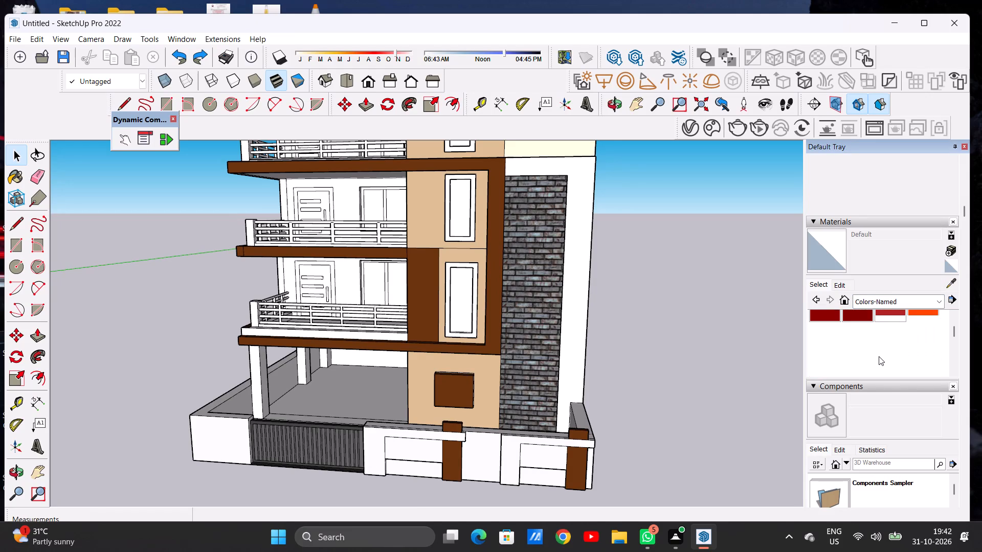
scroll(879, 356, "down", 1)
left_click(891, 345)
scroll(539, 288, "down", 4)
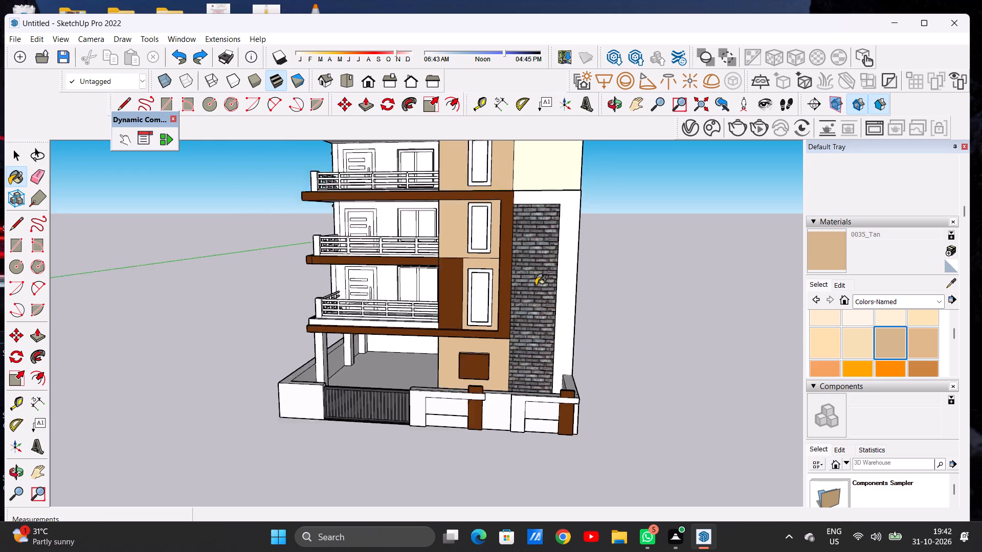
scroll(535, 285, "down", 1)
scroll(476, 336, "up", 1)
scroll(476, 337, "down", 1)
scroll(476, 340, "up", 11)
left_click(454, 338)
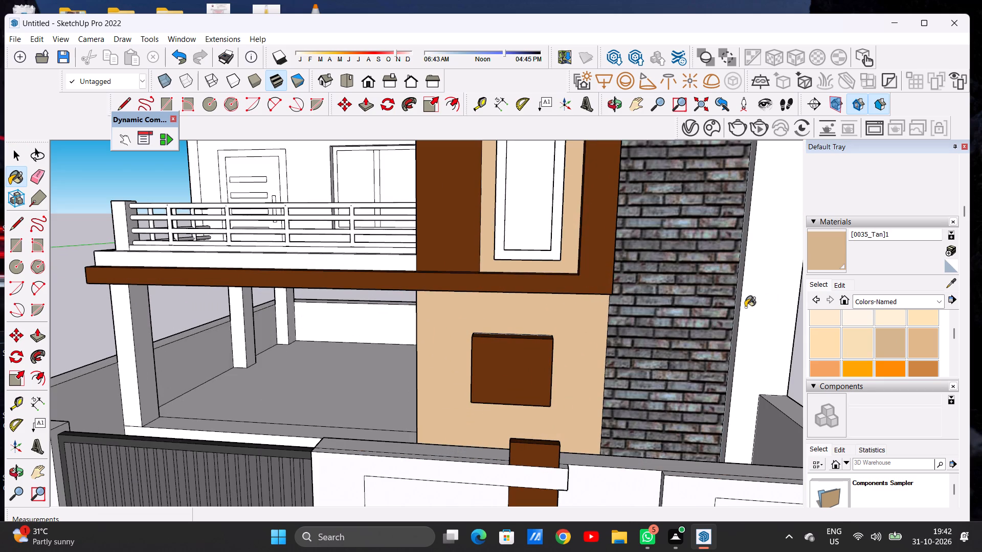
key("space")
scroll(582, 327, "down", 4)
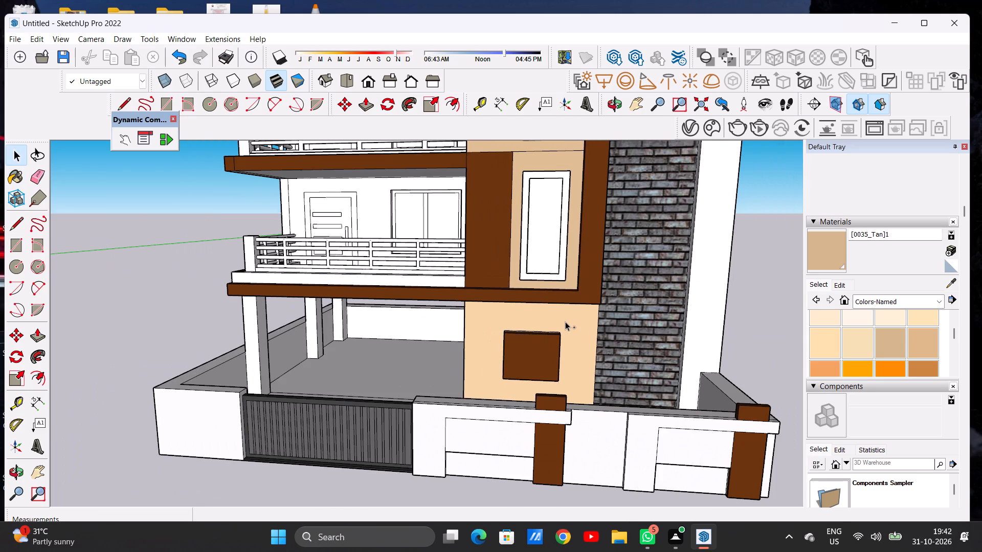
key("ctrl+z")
Paint the upper recessed panel of the boundary wall, between the gate and the brown pillar, with 0035_Tan.
left_click(896, 347)
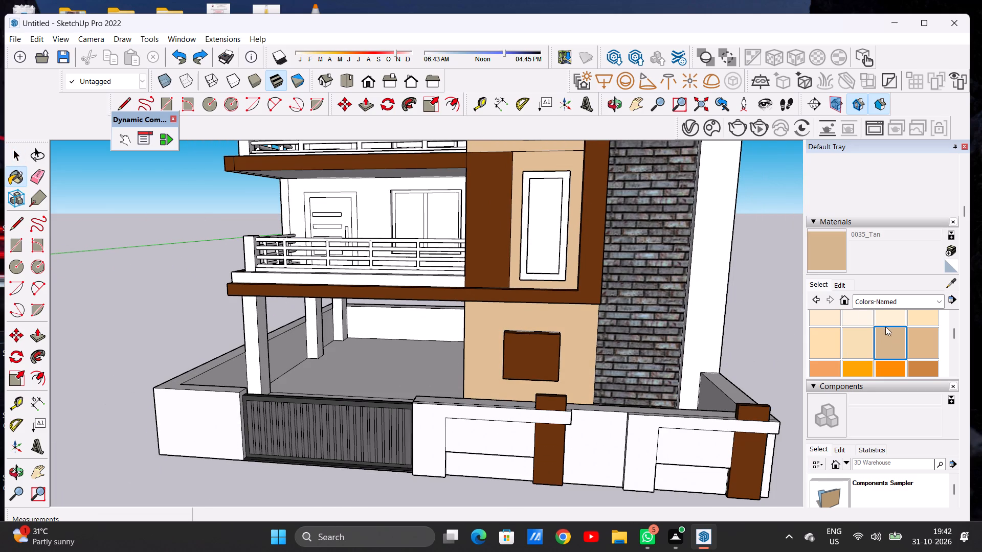
left_click(841, 289)
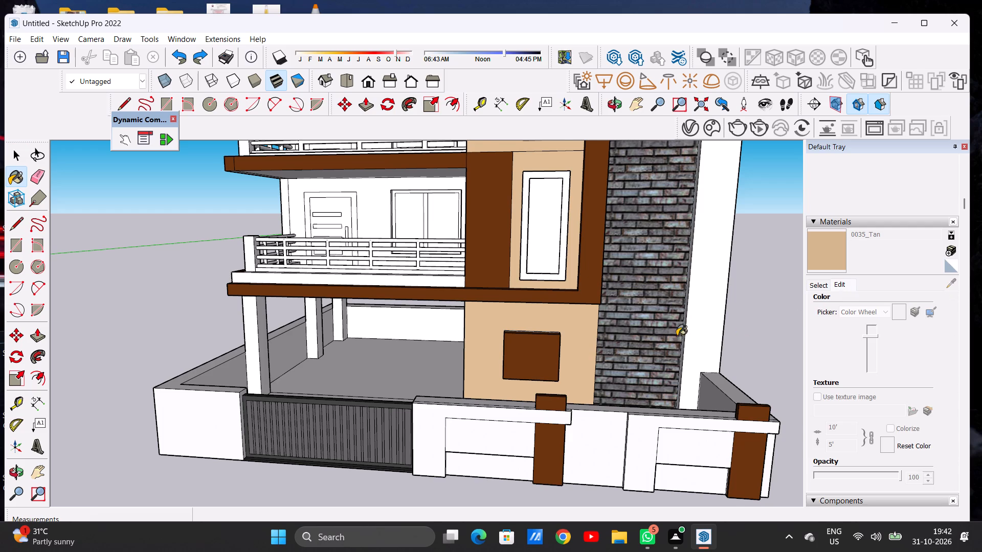
scroll(642, 293, "down", 6)
scroll(592, 393, "up", 1)
scroll(587, 393, "down", 1)
scroll(584, 393, "up", 13)
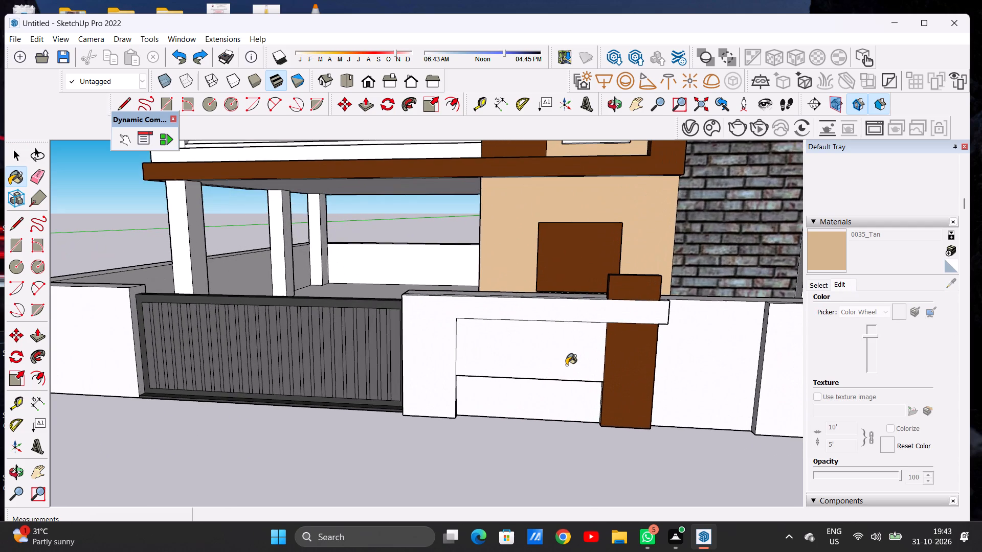
scroll(566, 365, "up", 4)
left_click(561, 351)
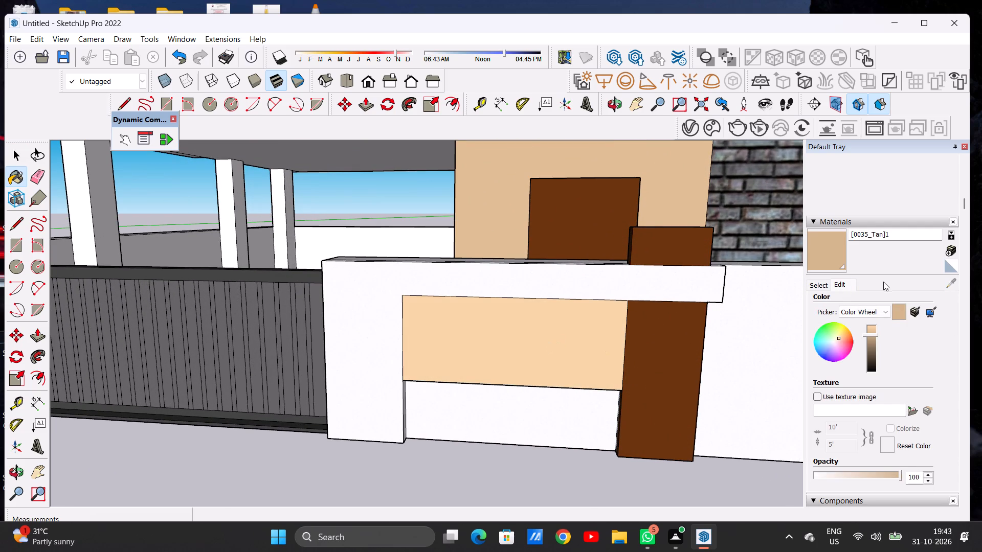
Darken the new tan material on the boundary wall panel slightly by lowering its brightness.
left_click(868, 337)
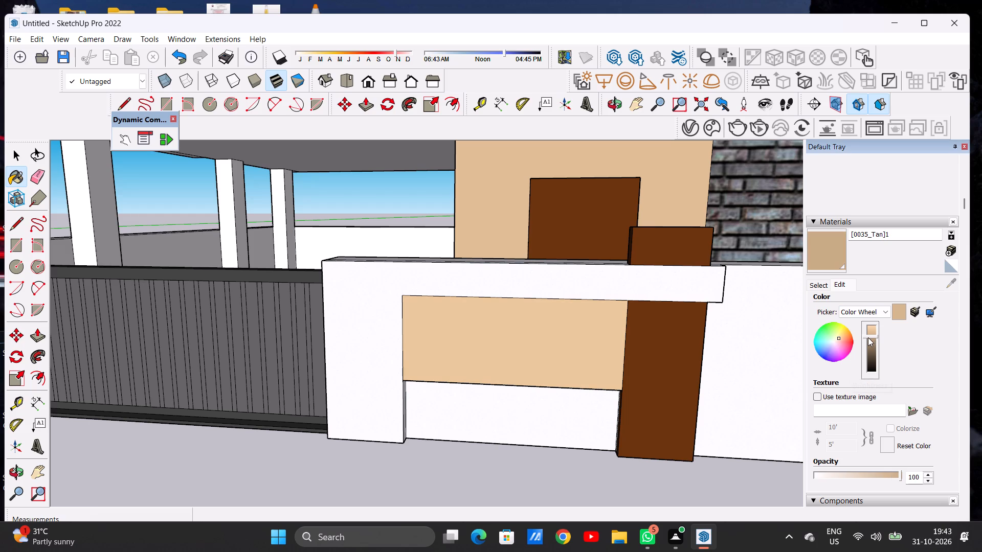
left_click(871, 337)
scroll(507, 348, "down", 6)
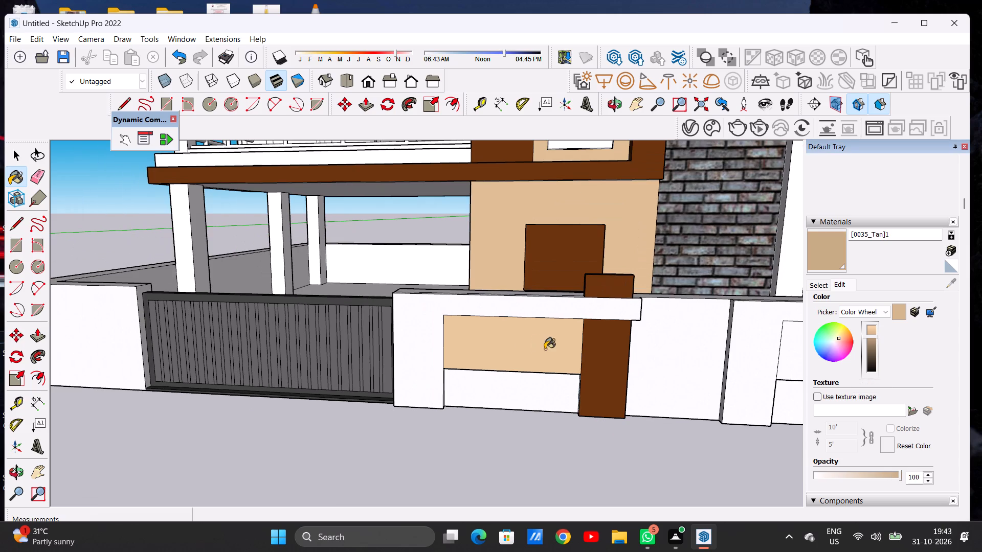
Paint the ground-floor wall around the brown panel with the slightly darkened tan material.
left_click(492, 261)
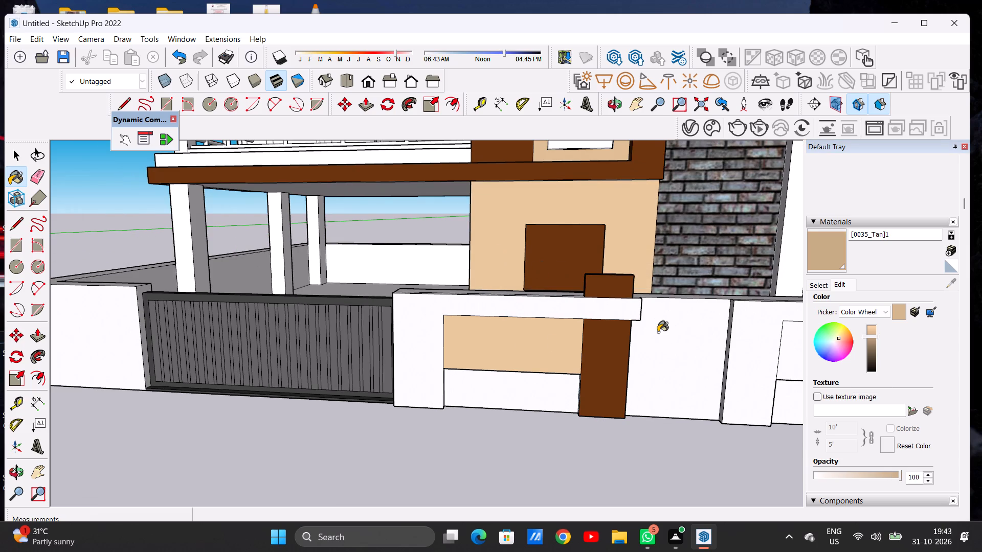
scroll(589, 335, "down", 2)
scroll(589, 335, "up", 2)
scroll(589, 335, "down", 2)
middle_click_drag(610, 324, 617, 312)
scroll(600, 352, "down", 7)
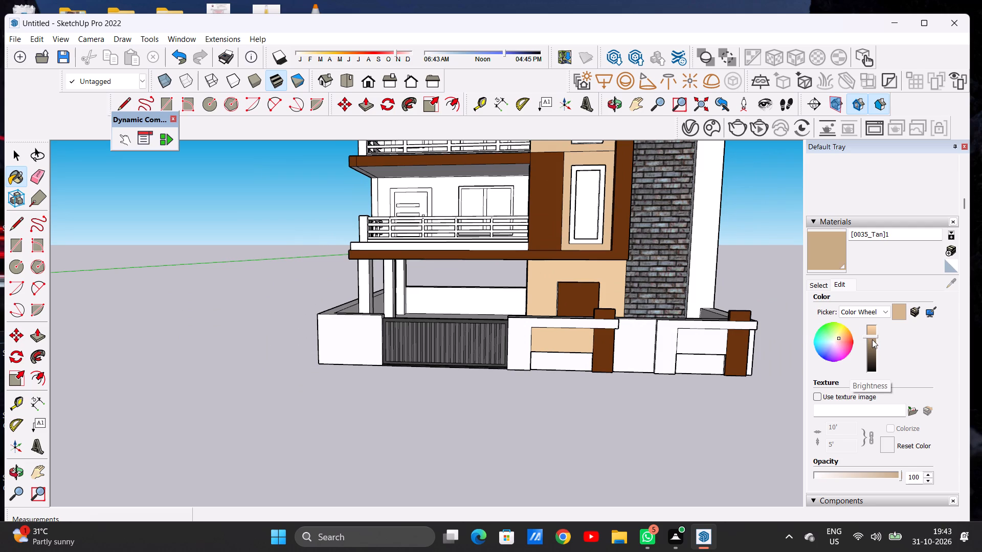
Darken the tan material slightly more by lowering its brightness.
left_click(872, 338)
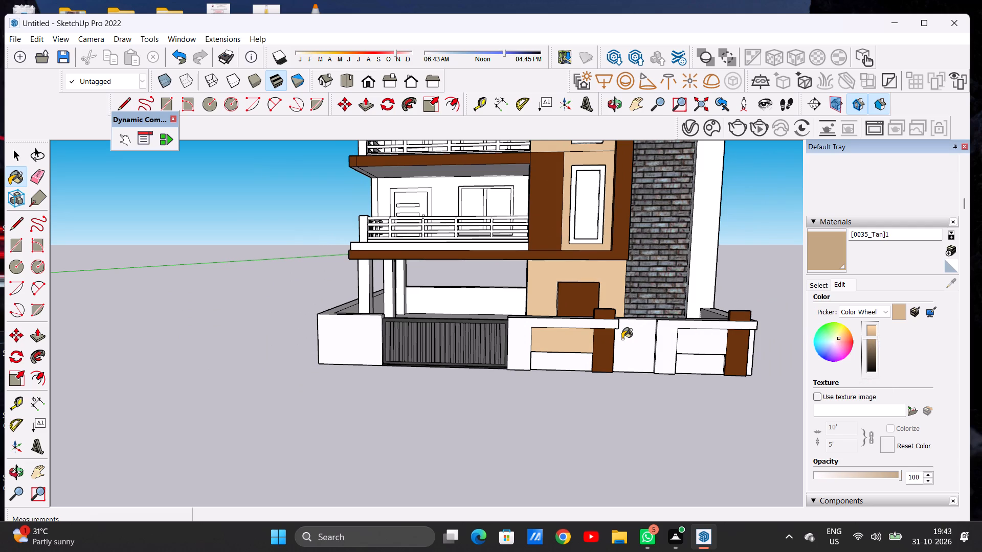
Paint the narrow underside strip below the tan recessed panel beside the gate with the same darkened tan material.
scroll(607, 340, "down", 5)
scroll(589, 213, "up", 7)
scroll(619, 239, "down", 1)
scroll(620, 240, "up", 2)
scroll(602, 248, "down", 8)
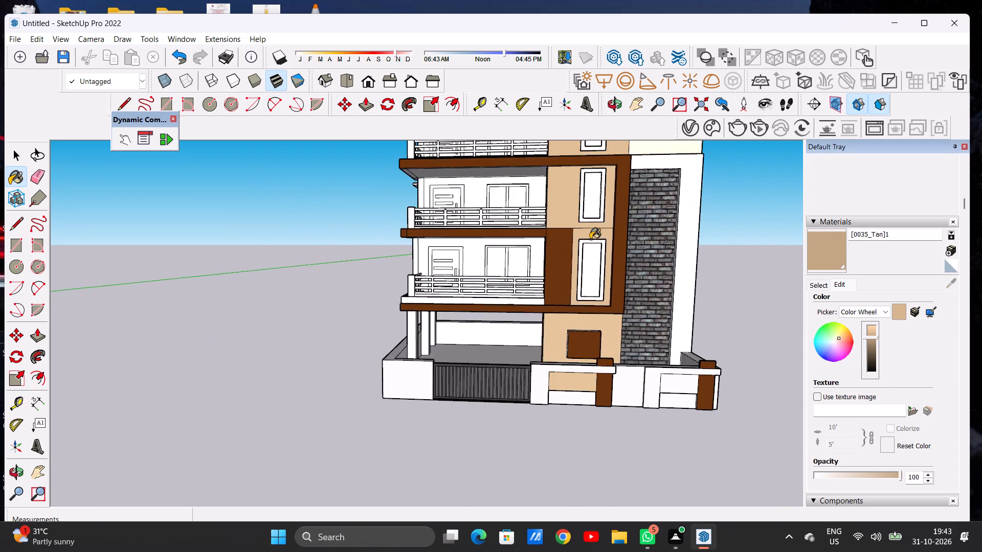
scroll(590, 239, "down", 5)
middle_click_drag(588, 320, 471, 315)
scroll(551, 329, "up", 5)
scroll(551, 329, "down", 1)
scroll(551, 329, "up", 13)
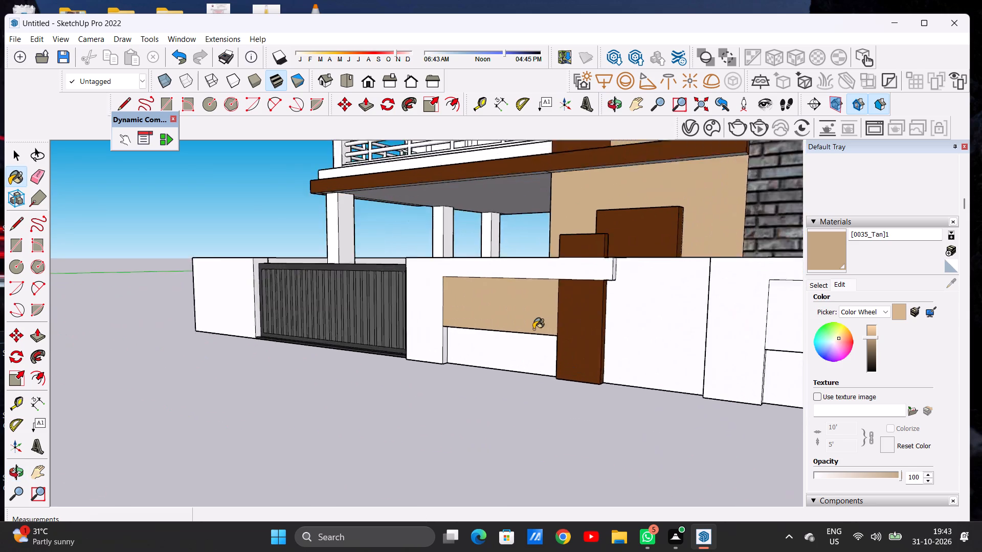
scroll(533, 329, "up", 2)
middle_click_drag(486, 342, 570, 258)
scroll(575, 282, "up", 6)
scroll(577, 285, "down", 1)
scroll(577, 285, "up", 6)
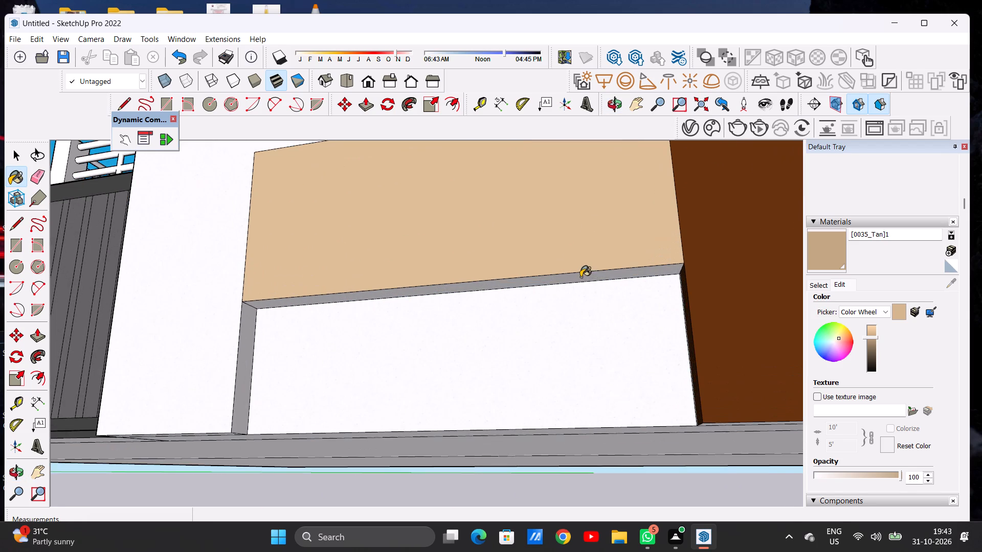
left_click(581, 277)
Paint the upper recessed panel in the boundary wall's end bay, farthest from the gate, and its narrow underside strip with the darkened tan.
scroll(550, 290, "down", 4)
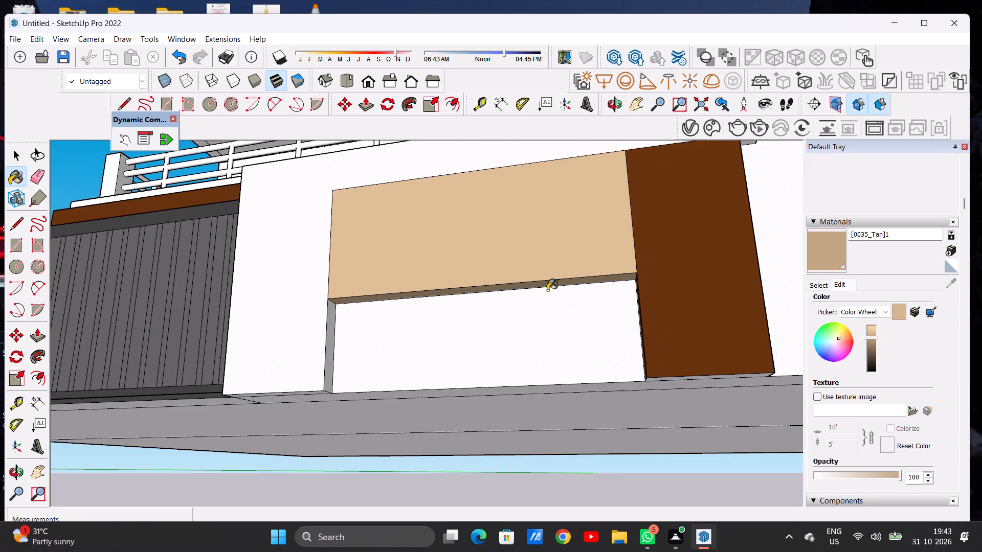
scroll(547, 290, "down", 9)
middle_click_drag(532, 282, 547, 356)
scroll(466, 311, "down", 7)
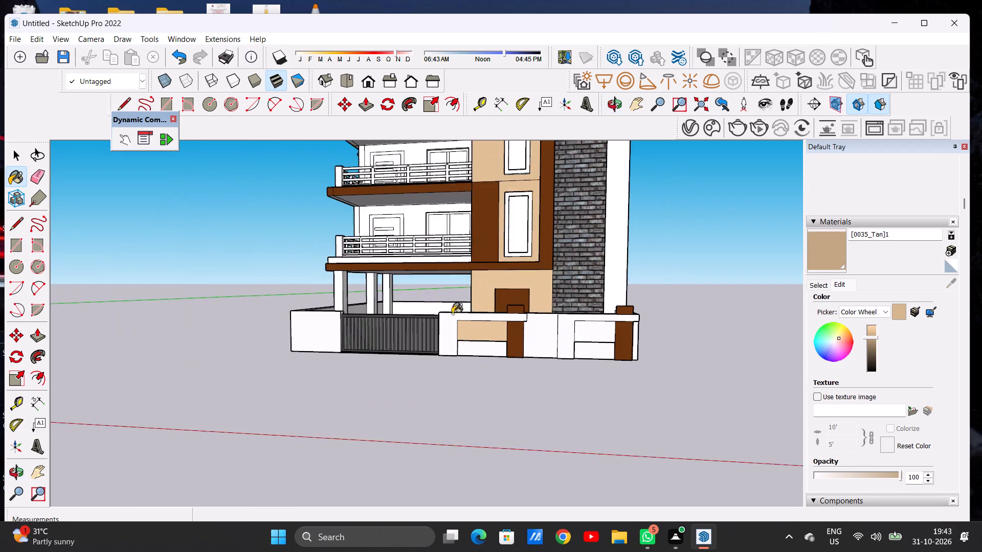
scroll(452, 314, "down", 1)
scroll(452, 320, "up", 1)
scroll(581, 330, "up", 18)
left_click(596, 334)
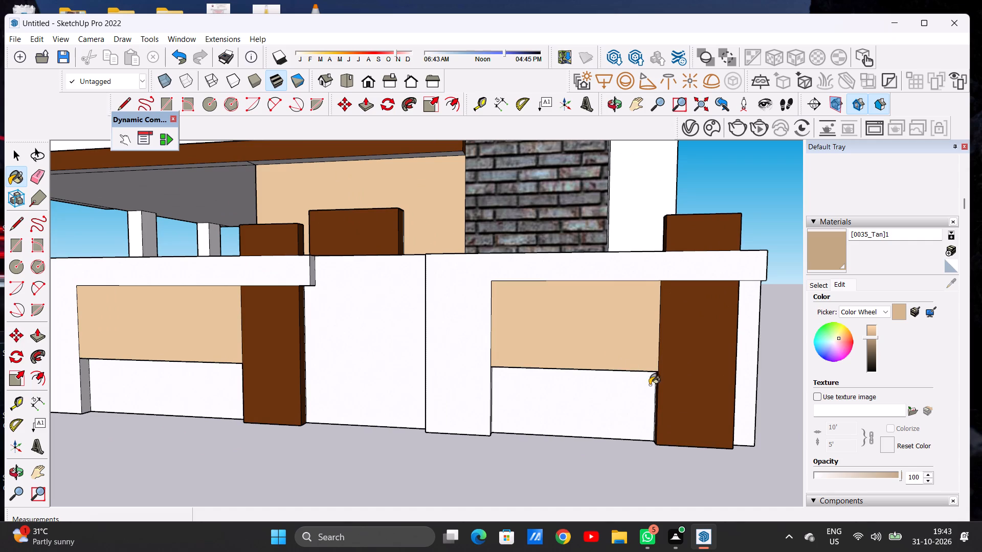
middle_click_drag(650, 385, 572, 272)
scroll(573, 269, "up", 13)
left_click(567, 260)
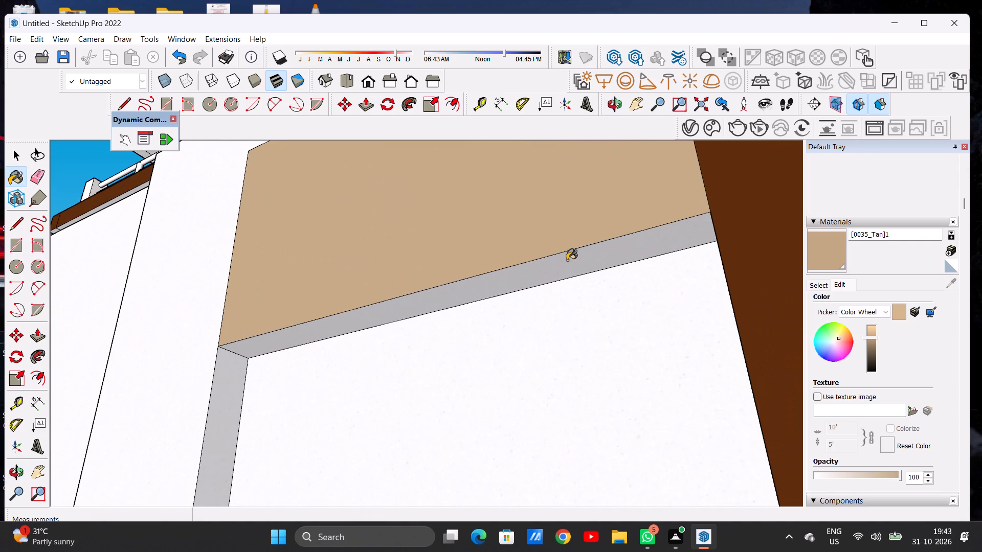
Examine the painted boundary wall panels and the building facade colours from several distances and angles, leaving the Paint Bucket tool.
scroll(574, 269, "down", 9)
scroll(597, 302, "up", 1)
scroll(597, 303, "down", 6)
middle_click_drag(560, 268, 651, 388)
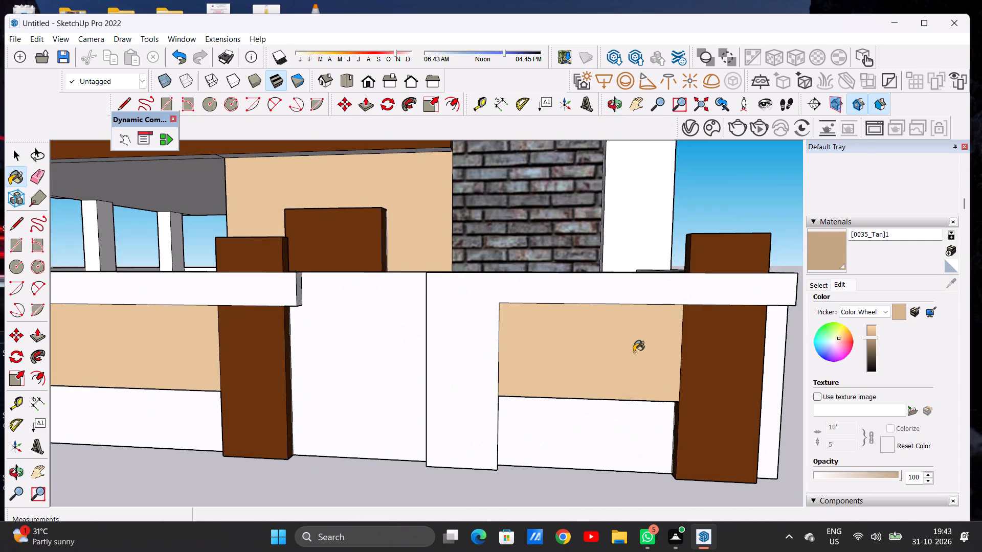
scroll(634, 348, "down", 20)
scroll(634, 348, "down", 12)
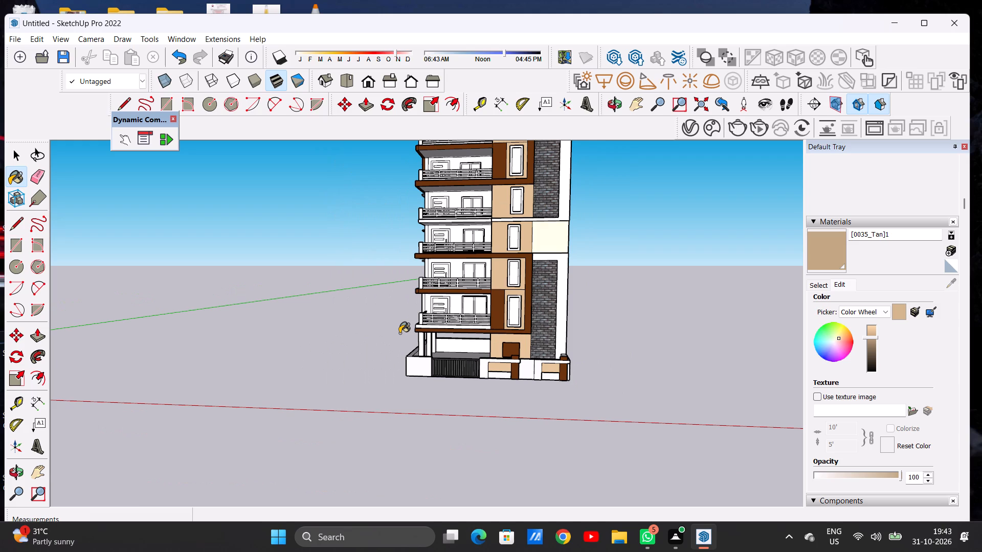
scroll(399, 327, "down", 8)
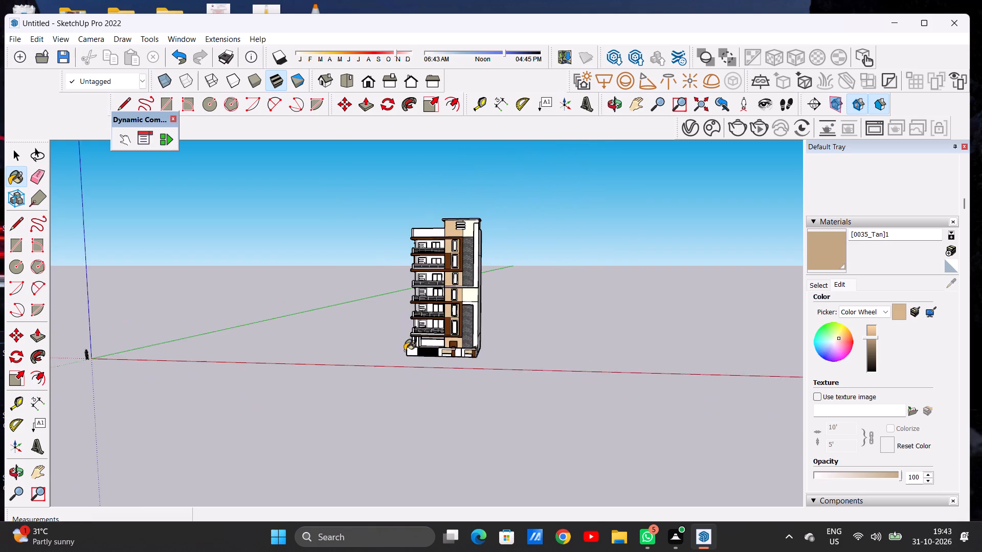
scroll(462, 351, "up", 20)
scroll(462, 351, "up", 11)
middle_click_drag(485, 376, 461, 335)
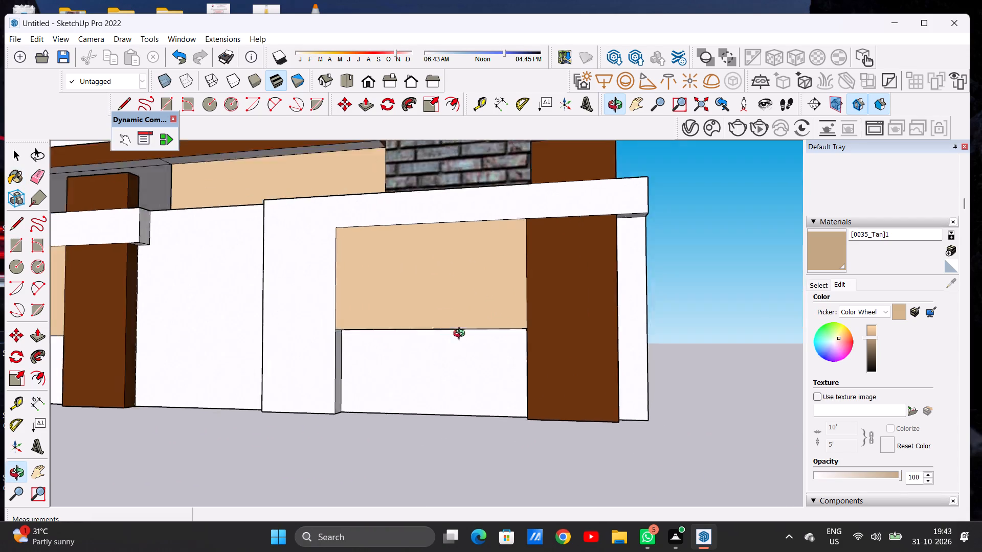
middle_click_drag(461, 335, 436, 251)
scroll(318, 292, "up", 4)
scroll(316, 298, "down", 1)
scroll(316, 298, "up", 3)
scroll(419, 310, "down", 11)
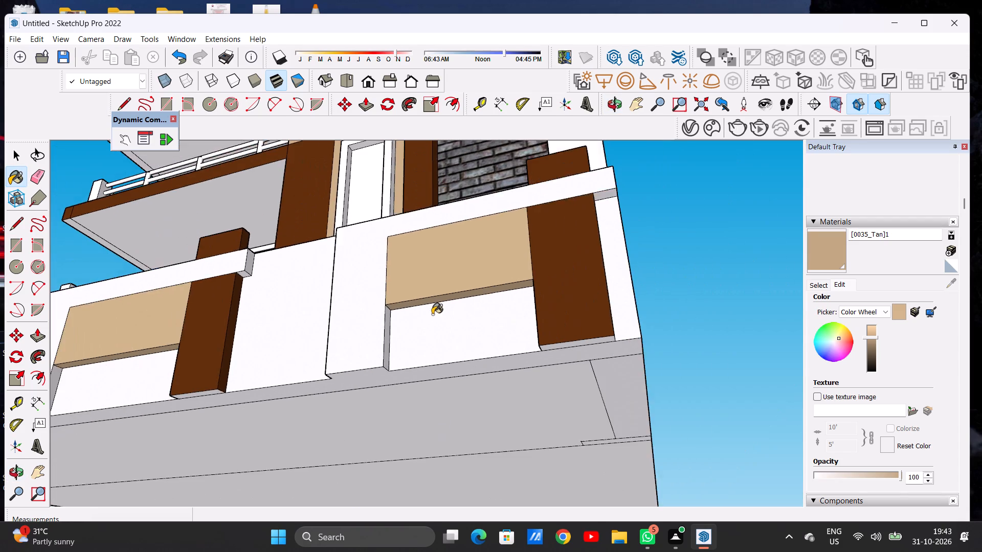
middle_click_drag(398, 274, 473, 331)
scroll(454, 333, "down", 13)
middle_click_drag(388, 326, 392, 354)
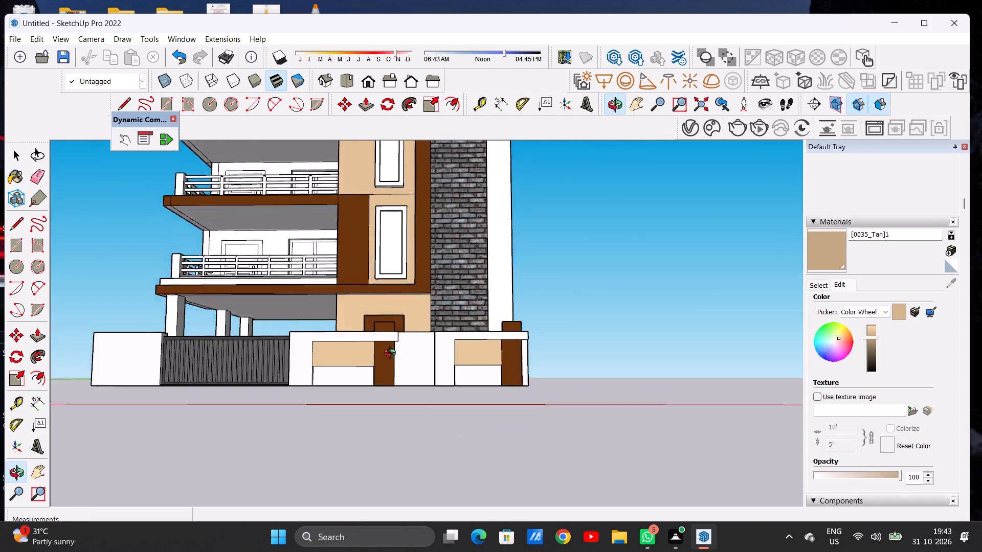
middle_click_drag(392, 354, 403, 435)
scroll(399, 435, "down", 9)
middle_click_drag(408, 443, 398, 433)
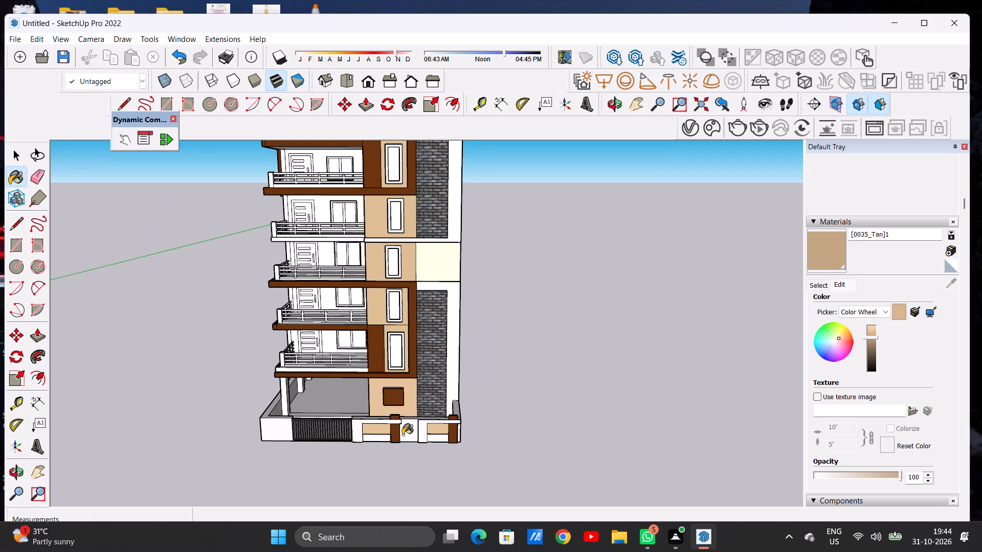
scroll(440, 398, "down", 5)
scroll(418, 436, "up", 9)
scroll(420, 419, "down", 1)
scroll(420, 419, "up", 2)
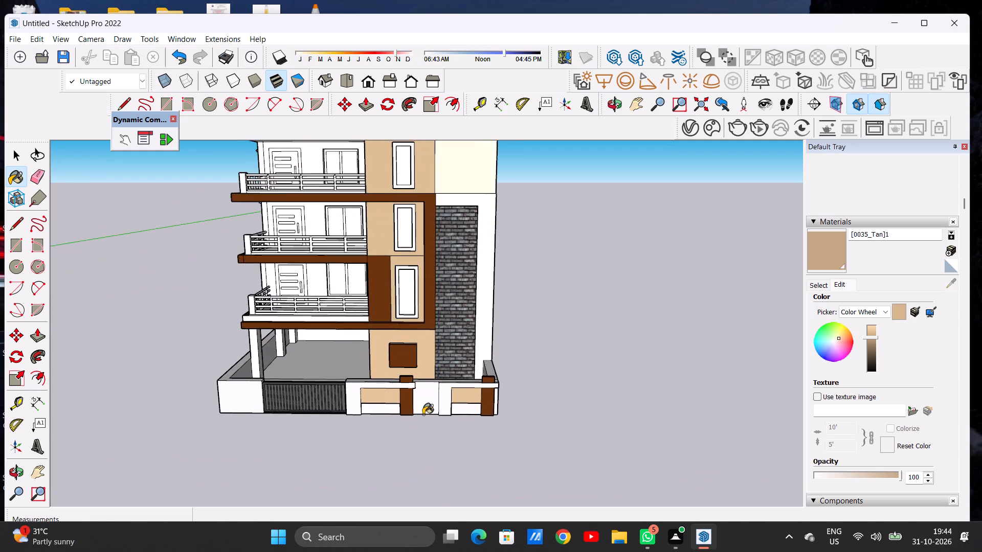
scroll(423, 415, "up", 1)
scroll(423, 415, "down", 1)
scroll(423, 414, "up", 1)
scroll(435, 409, "down", 2)
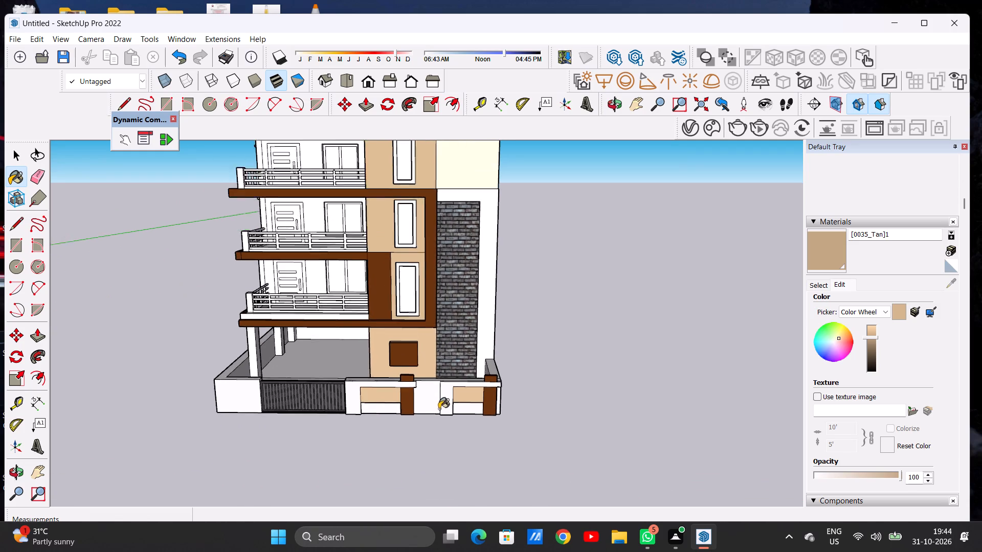
scroll(439, 409, "down", 4)
middle_click_drag(430, 417, 420, 410)
scroll(421, 407, "up", 2)
scroll(421, 407, "down", 1)
scroll(421, 407, "up", 9)
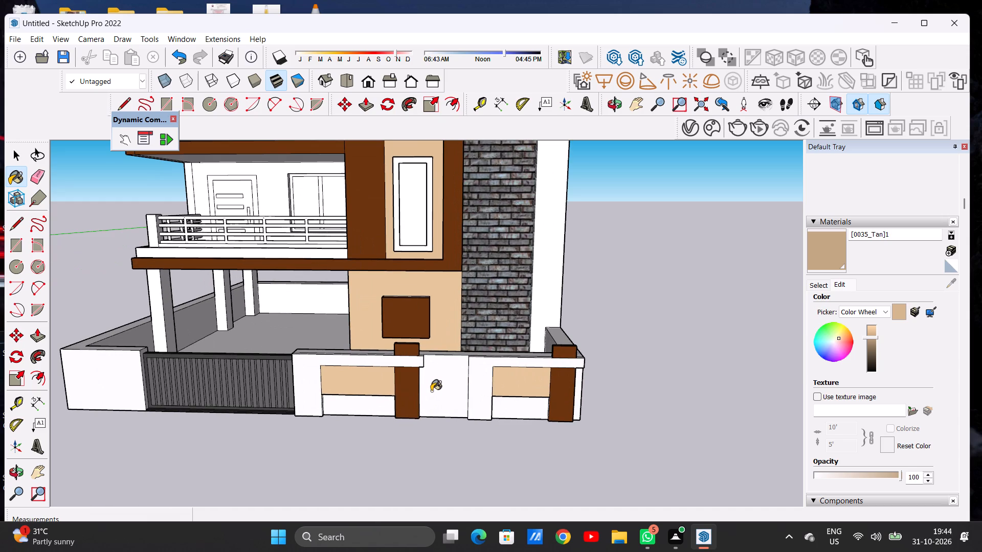
scroll(483, 379, "down", 9)
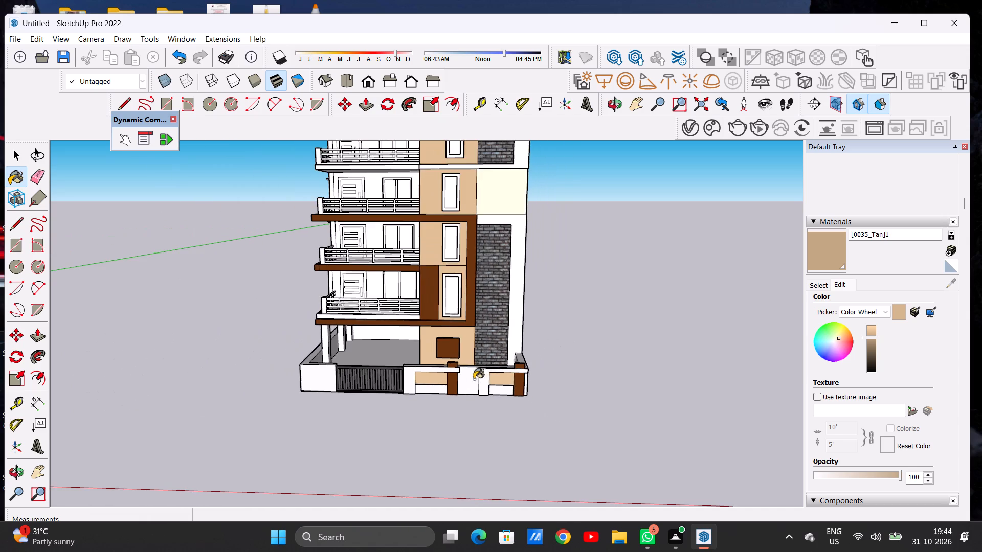
scroll(473, 388, "up", 14)
key("space")
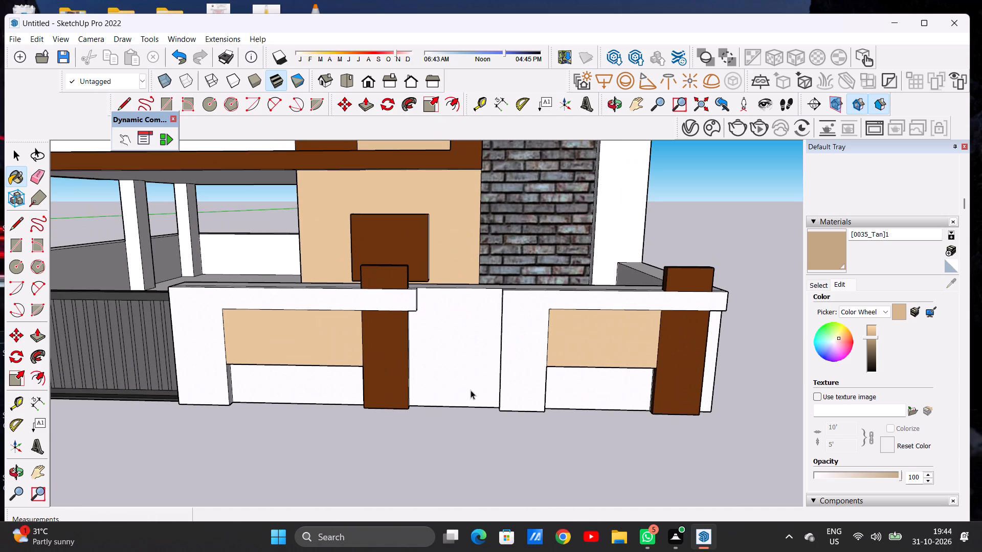
scroll(472, 382, "down", 12)
scroll(498, 395, "down", 11)
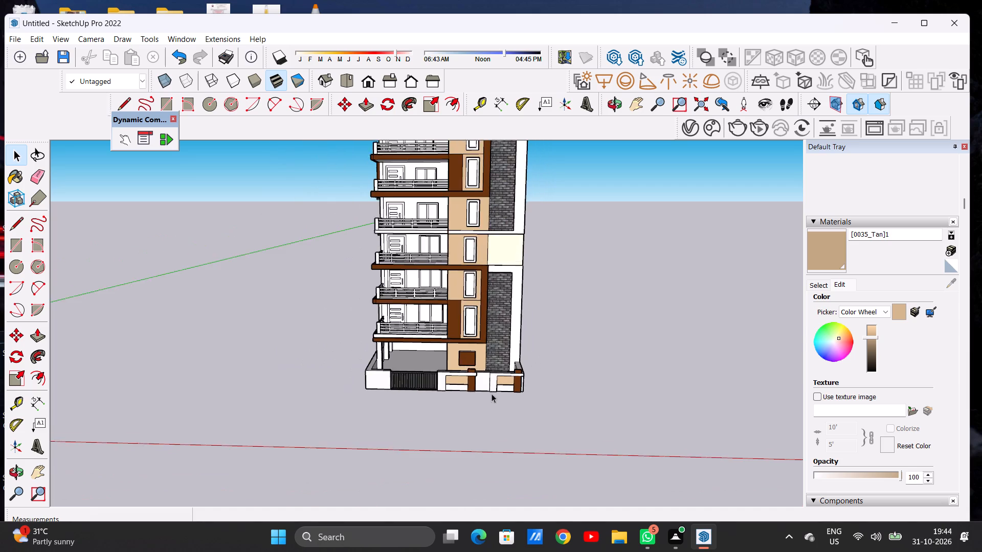
scroll(492, 394, "down", 7)
middle_click_drag(437, 357, 448, 333)
scroll(444, 374, "up", 2)
scroll(444, 375, "down", 1)
scroll(444, 375, "up", 10)
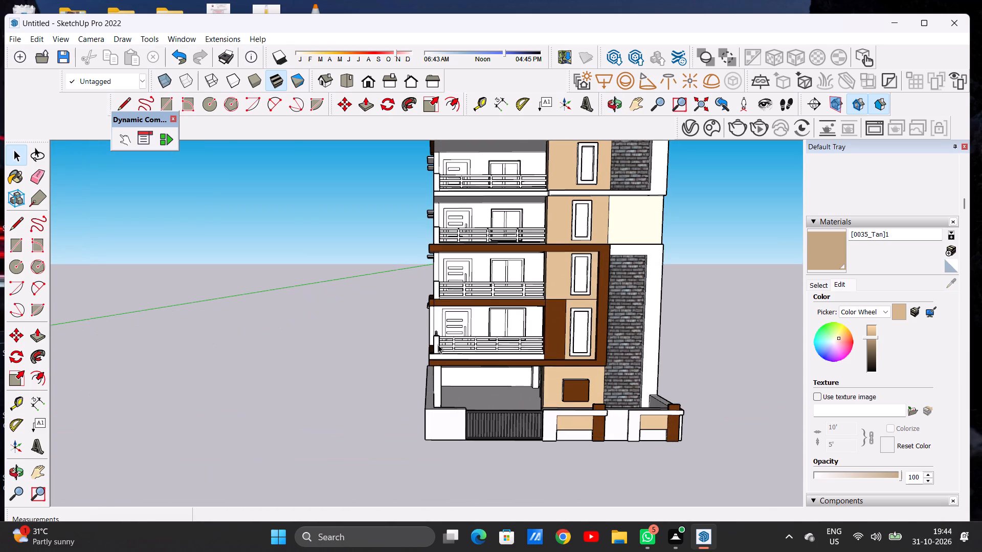
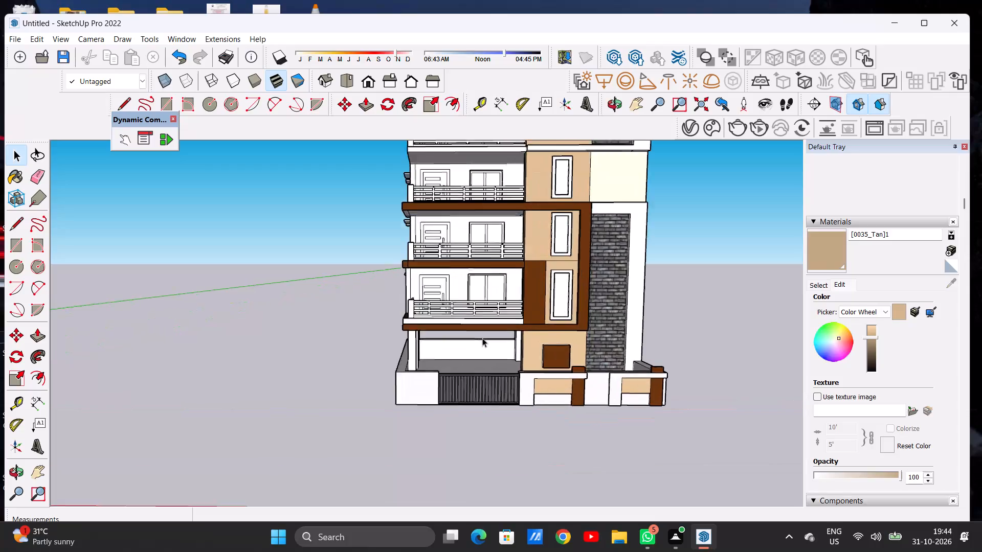
Pick the dark grey Color M07 from the Colors material collection as the paint material.
scroll(444, 352, "down", 10)
middle_click_drag(430, 350, 476, 337)
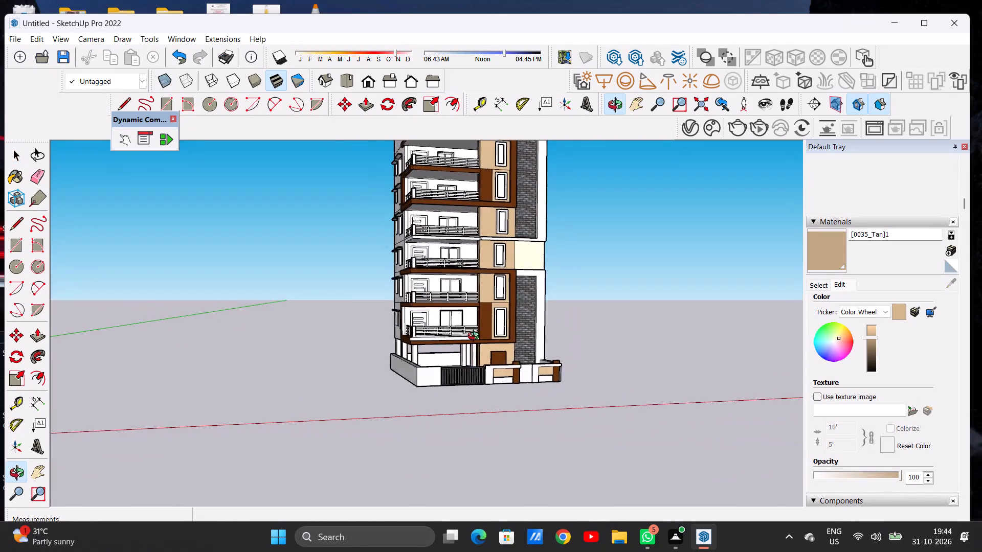
middle_click_drag(476, 337, 458, 351)
scroll(422, 330, "up", 16)
middle_click_drag(392, 340, 532, 338)
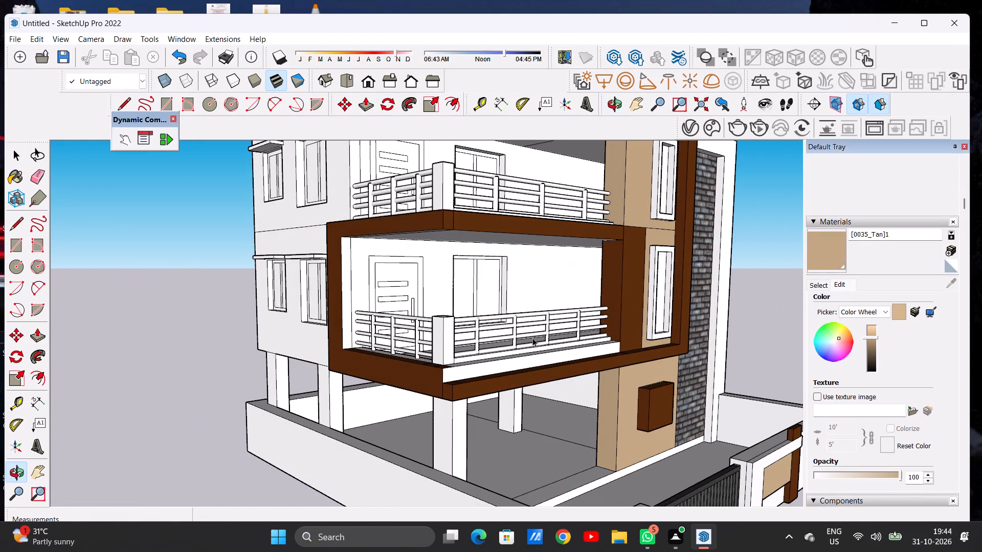
left_click(819, 286)
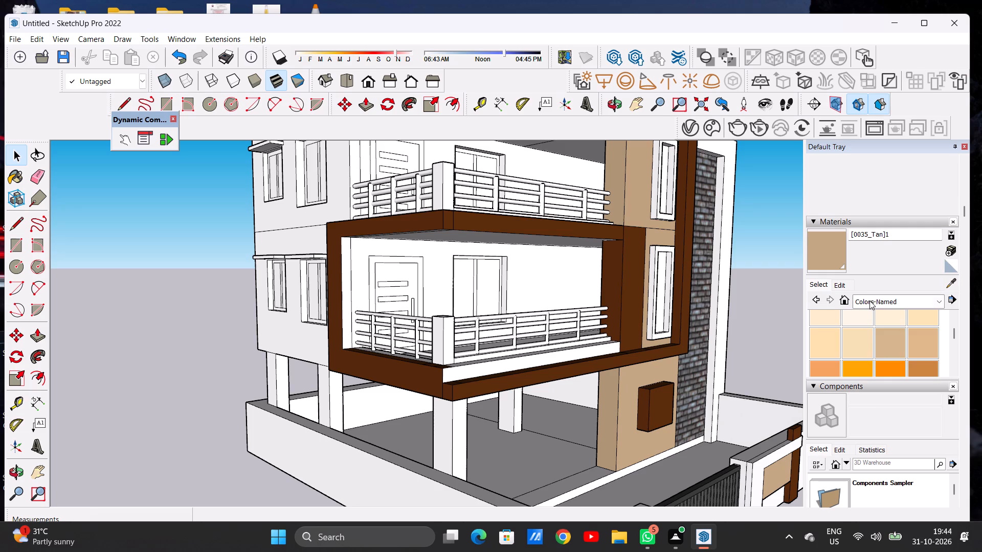
left_click(869, 301)
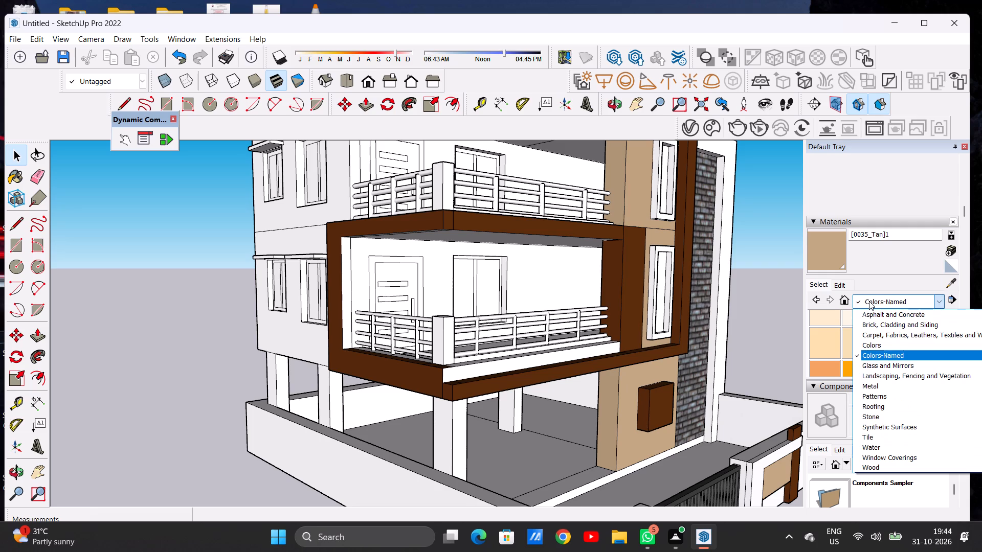
left_click(885, 342)
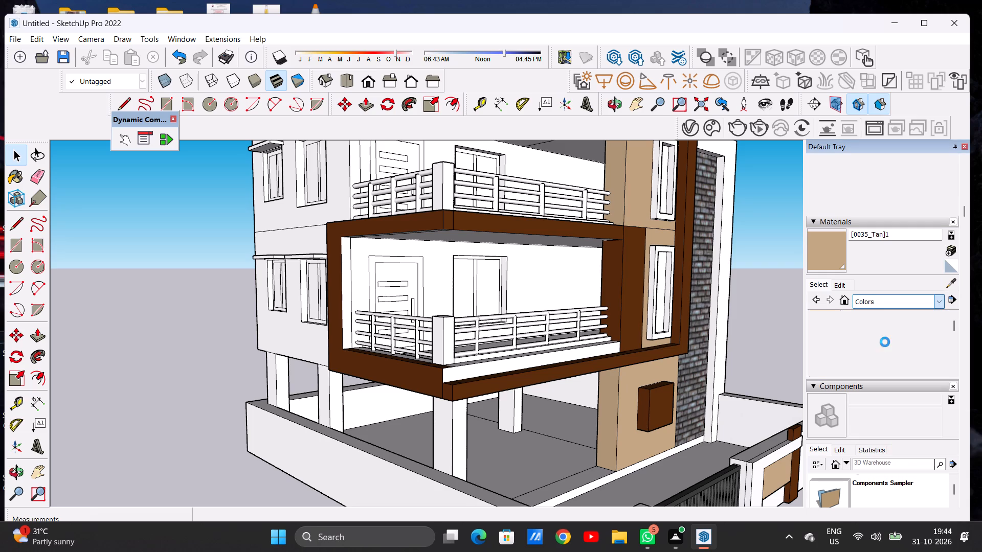
scroll(885, 342, "down", 5)
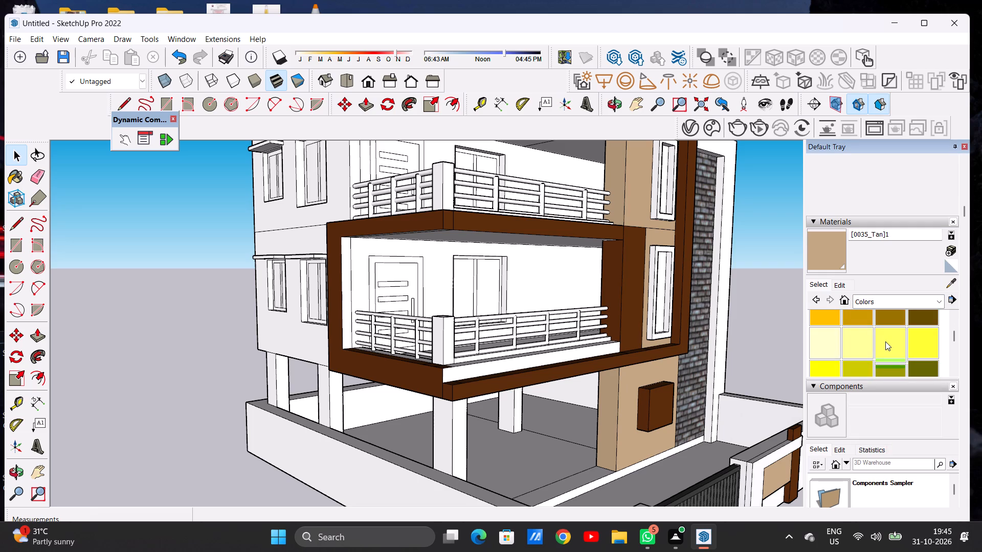
scroll(885, 341, "down", 8)
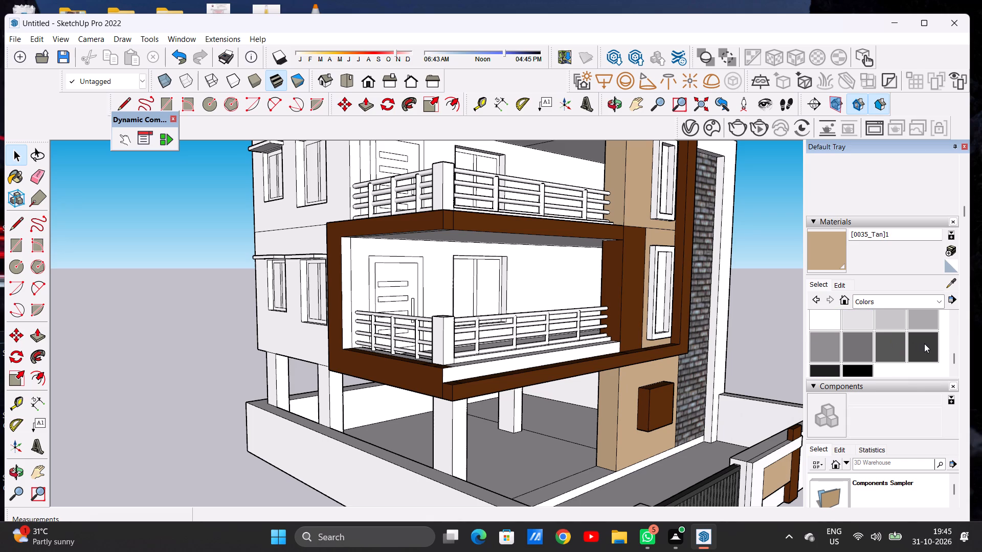
left_click(921, 343)
Paint the three posts of the first-floor balcony's side railing with Color M07.
scroll(416, 363, "up", 1)
scroll(415, 363, "down", 1)
scroll(415, 363, "up", 3)
scroll(413, 337, "down", 1)
scroll(413, 337, "up", 3)
scroll(413, 337, "down", 1)
scroll(413, 337, "up", 4)
scroll(411, 333, "down", 1)
scroll(411, 333, "up", 1)
scroll(411, 333, "down", 1)
scroll(411, 333, "up", 1)
left_click(420, 305)
scroll(489, 350, "down", 7)
middle_click_drag(455, 340, 526, 389)
scroll(430, 347, "up", 9)
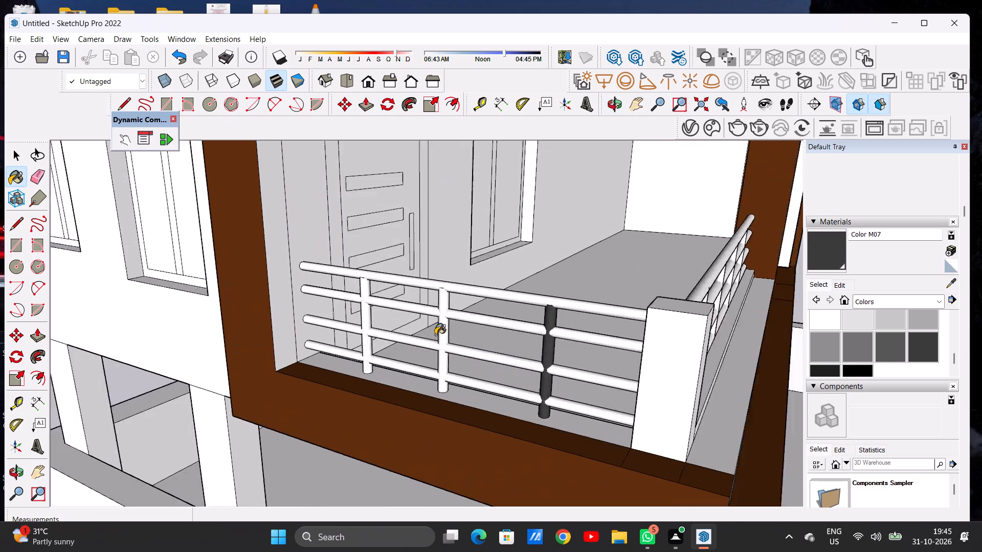
scroll(435, 335, "up", 2)
left_click(457, 264)
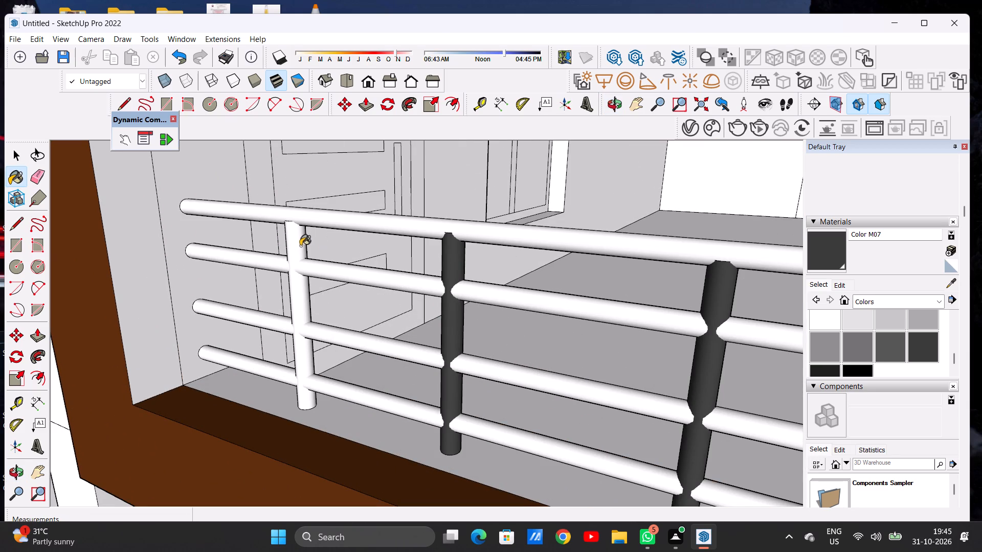
left_click(296, 247)
Paint the four horizontal rails of the first-floor balcony's side railing with Color M07.
left_click(331, 221)
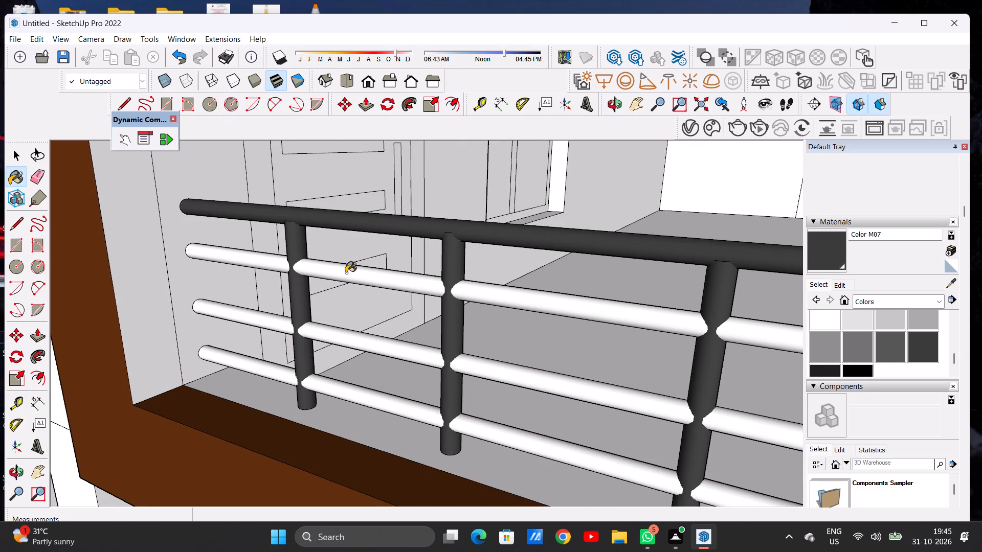
left_click(346, 273)
left_click(359, 340)
left_click(365, 399)
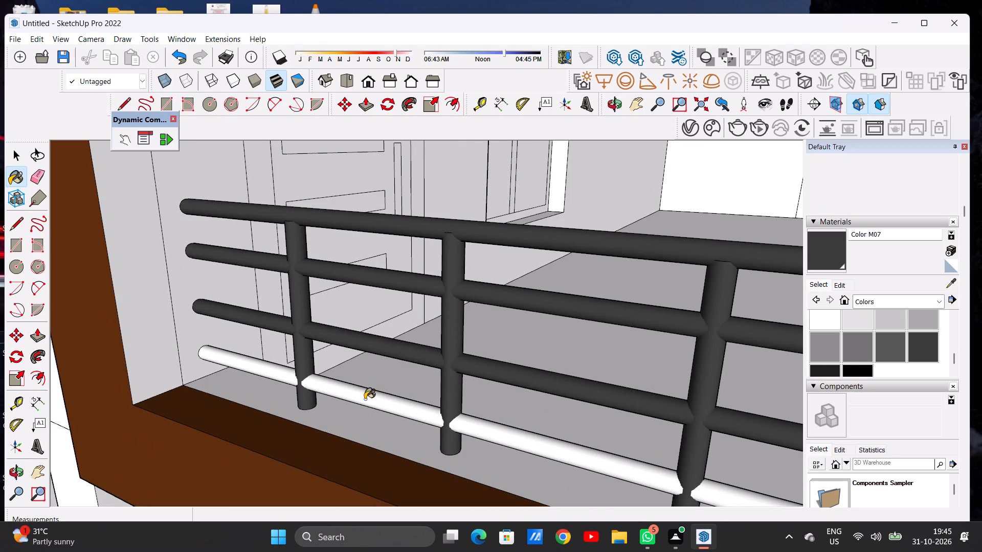
Paint the four horizontal rails of the first-floor balcony's front railing with Color M07.
scroll(352, 321, "down", 14)
middle_click_drag(522, 291, 332, 280)
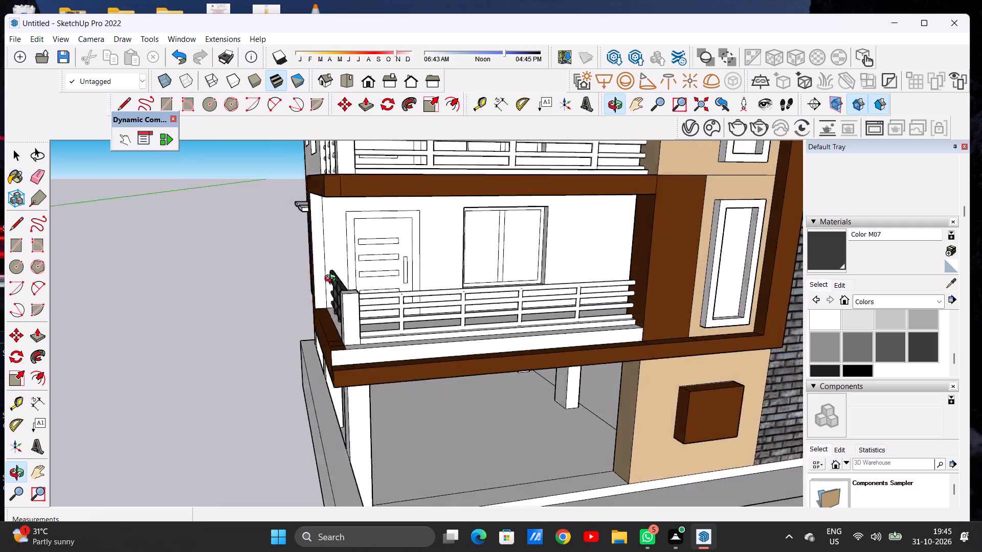
middle_click_drag(332, 280, 317, 308)
scroll(392, 369, "up", 6)
scroll(333, 307, "up", 3)
scroll(333, 307, "down", 1)
scroll(333, 307, "up", 3)
left_click(347, 332)
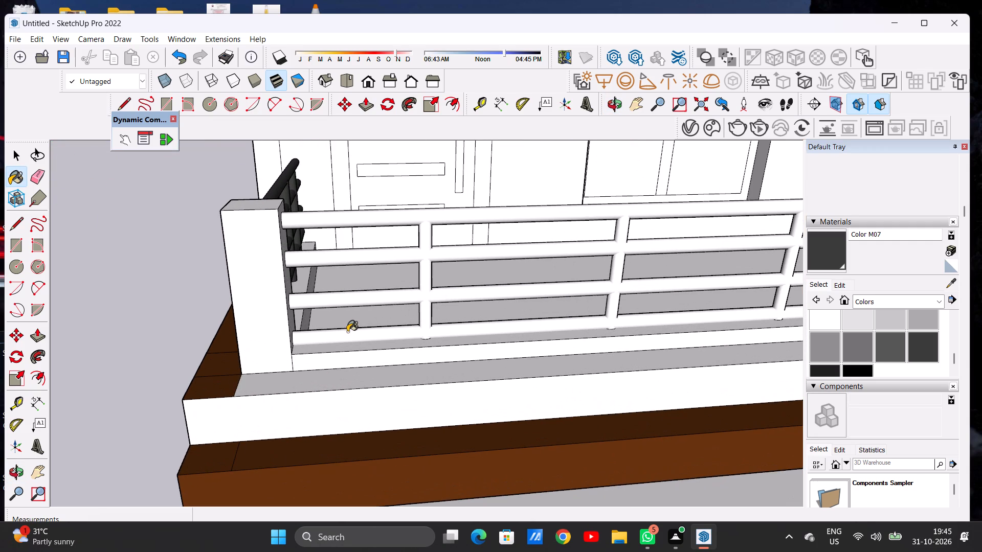
left_click(349, 297)
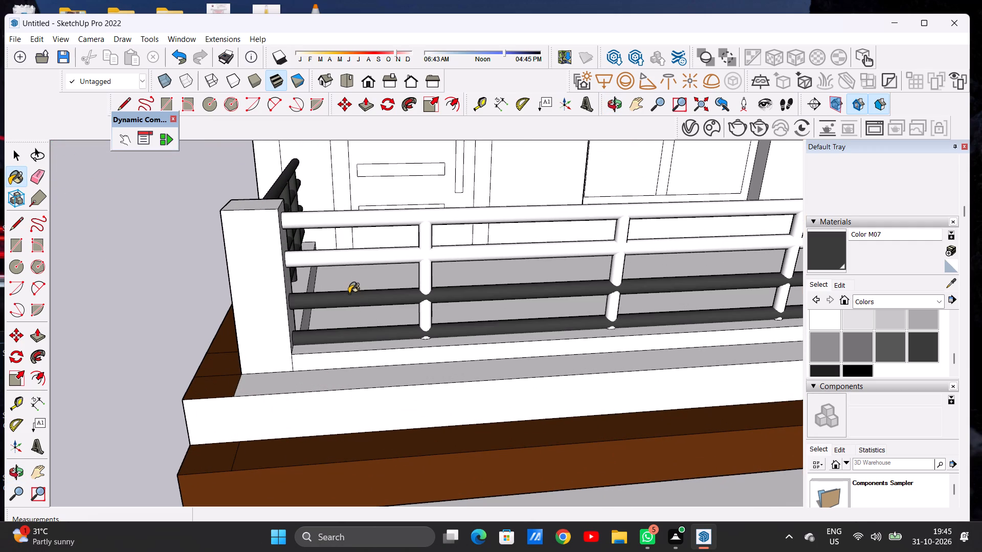
left_click(353, 255)
left_click(365, 222)
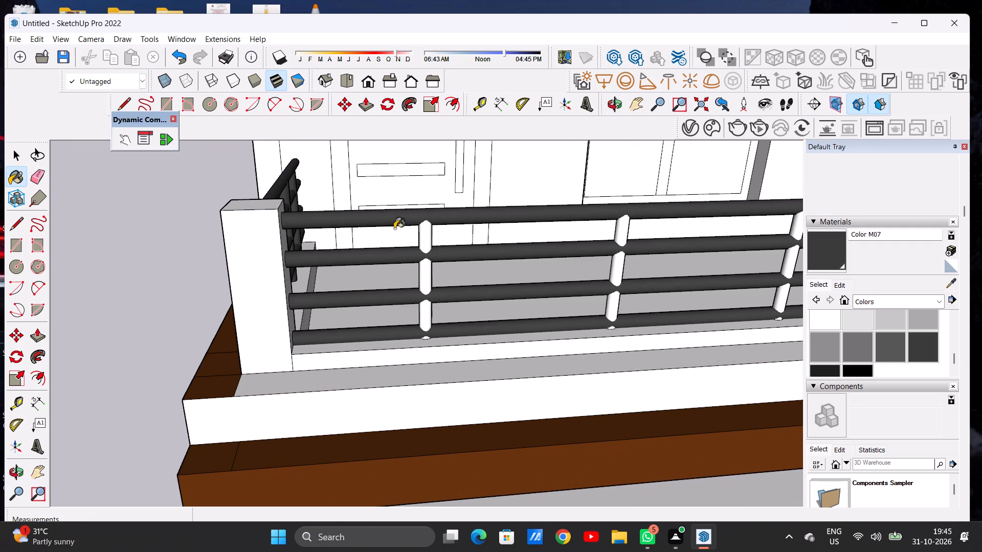
Paint all the vertical posts of the first-floor balcony's front railing with Color M07.
left_click(425, 230)
scroll(289, 291, "down", 11)
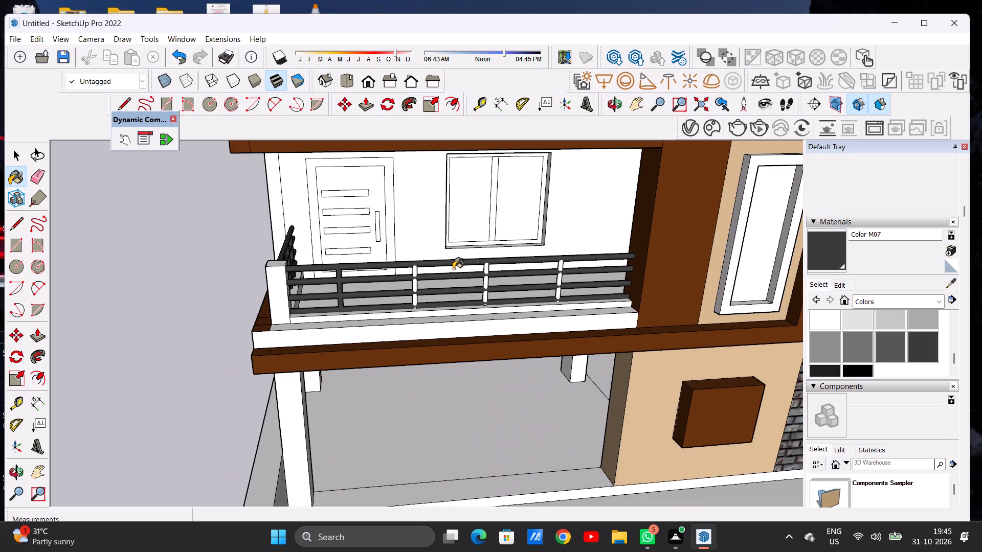
scroll(453, 269, "up", 4)
scroll(452, 270, "down", 1)
scroll(451, 270, "up", 2)
scroll(370, 280, "up", 6)
left_click(364, 276)
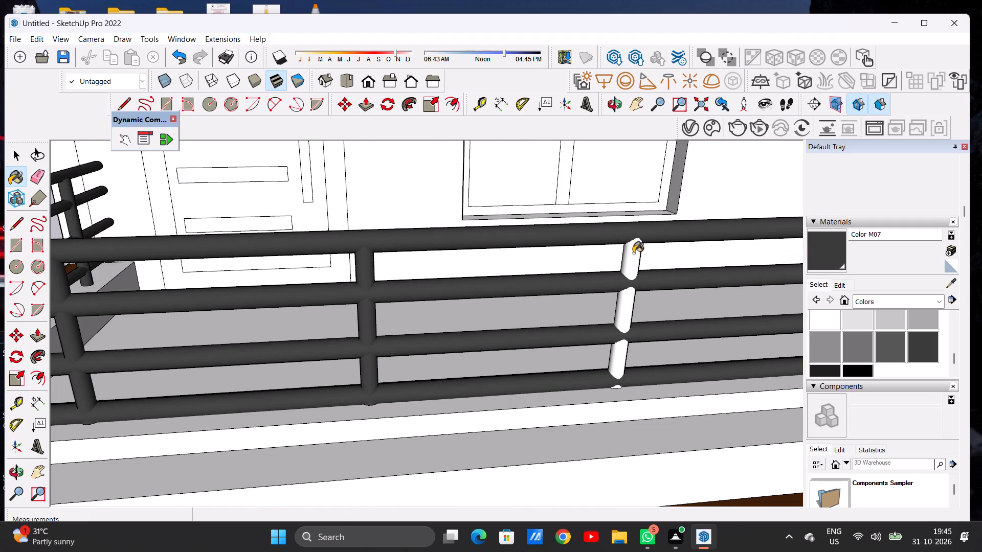
left_click(633, 253)
scroll(274, 298, "down", 5)
scroll(273, 299, "up", 1)
scroll(273, 299, "down", 7)
scroll(505, 280, "up", 3)
scroll(505, 280, "down", 1)
scroll(505, 280, "up", 2)
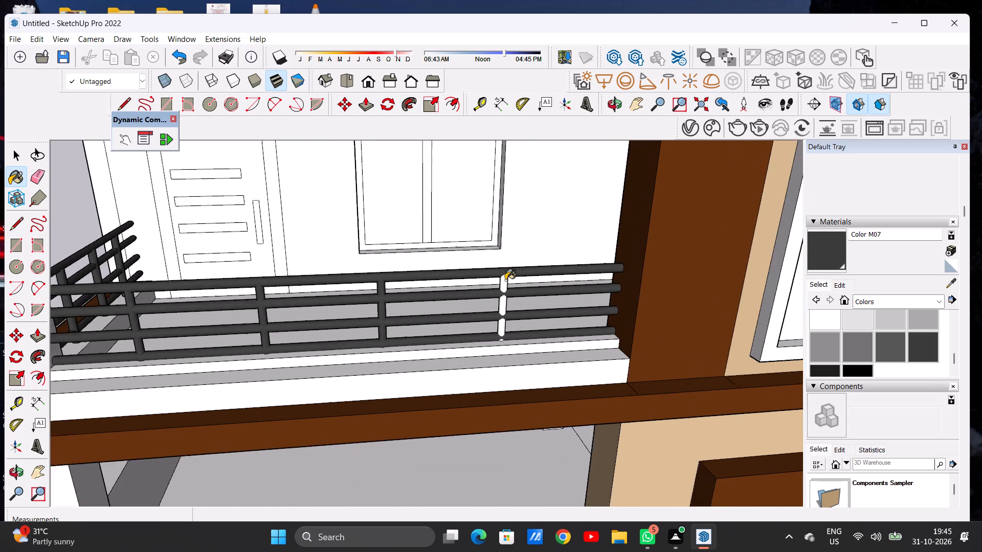
scroll(505, 280, "up", 5)
left_click(505, 280)
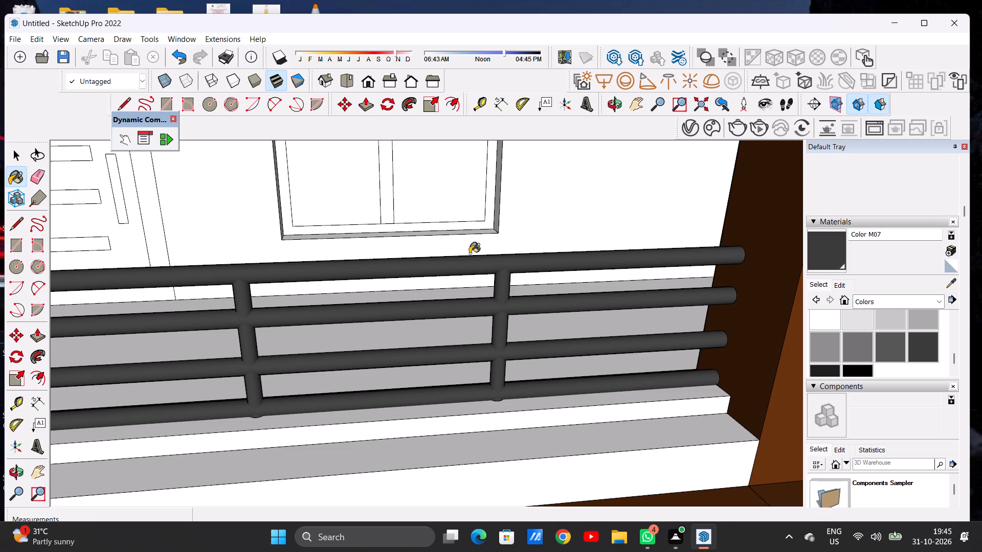
Paint the four horizontal rails of the second-floor balcony's front railing with Color M07.
scroll(474, 284, "down", 13)
middle_click_drag(373, 321, 376, 318)
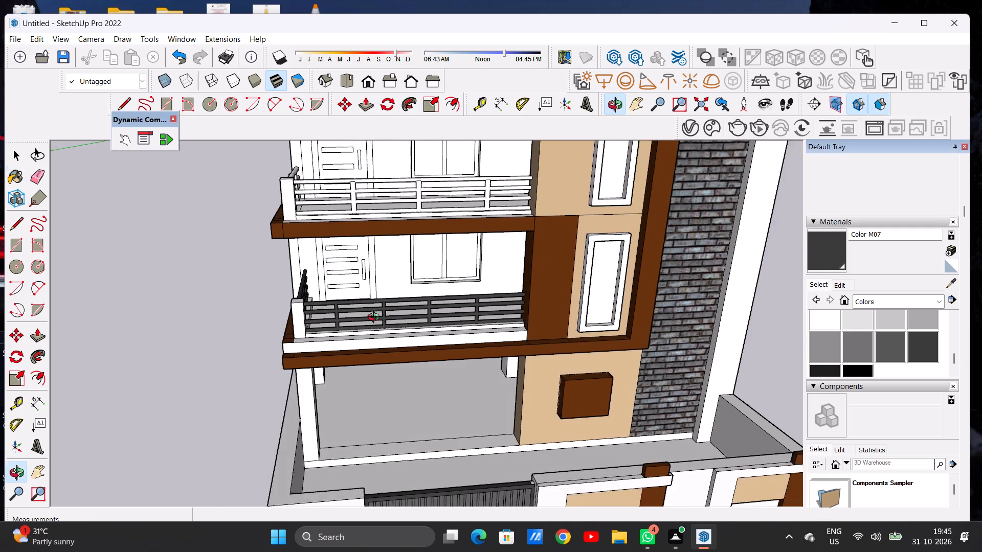
middle_click_drag(376, 318, 324, 306)
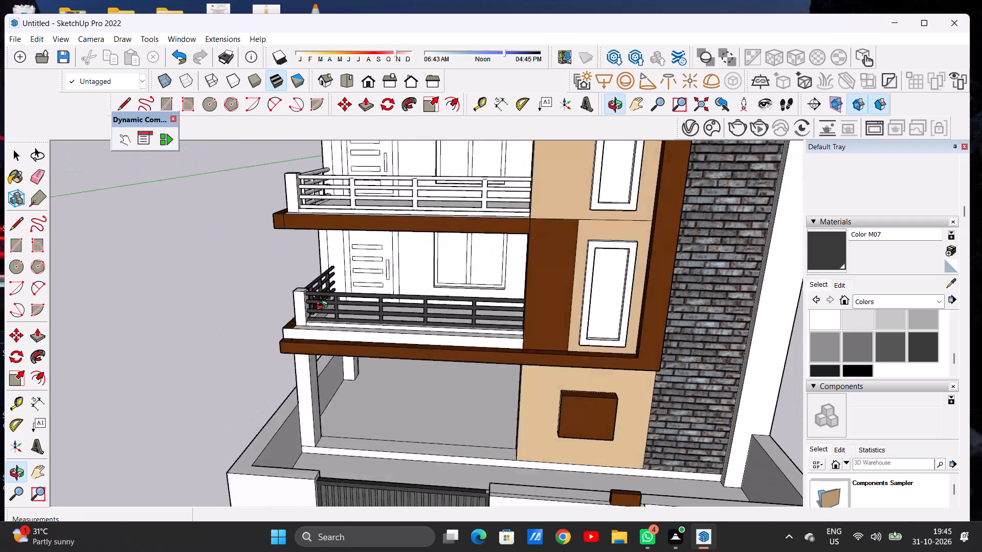
middle_click_drag(324, 306, 342, 298)
scroll(357, 316, "down", 9)
scroll(344, 263, "up", 6)
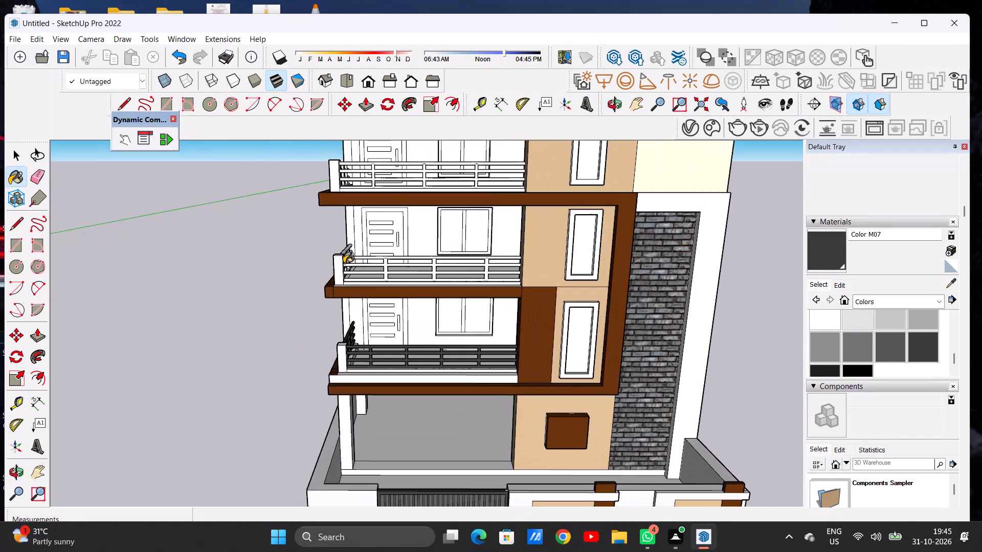
middle_click_drag(372, 269, 411, 252)
scroll(411, 252, "up", 1)
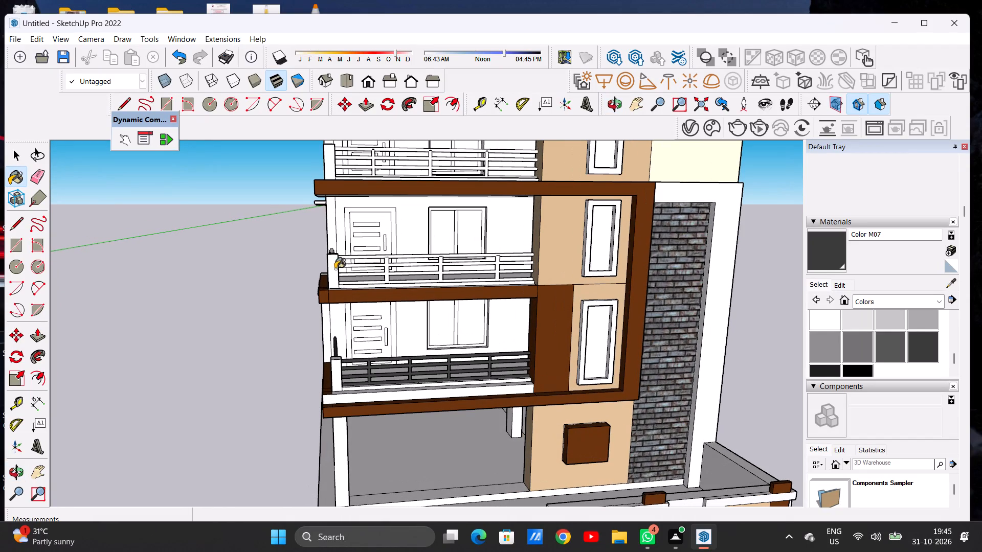
scroll(337, 271, "up", 4)
scroll(339, 273, "down", 1)
scroll(343, 275, "up", 13)
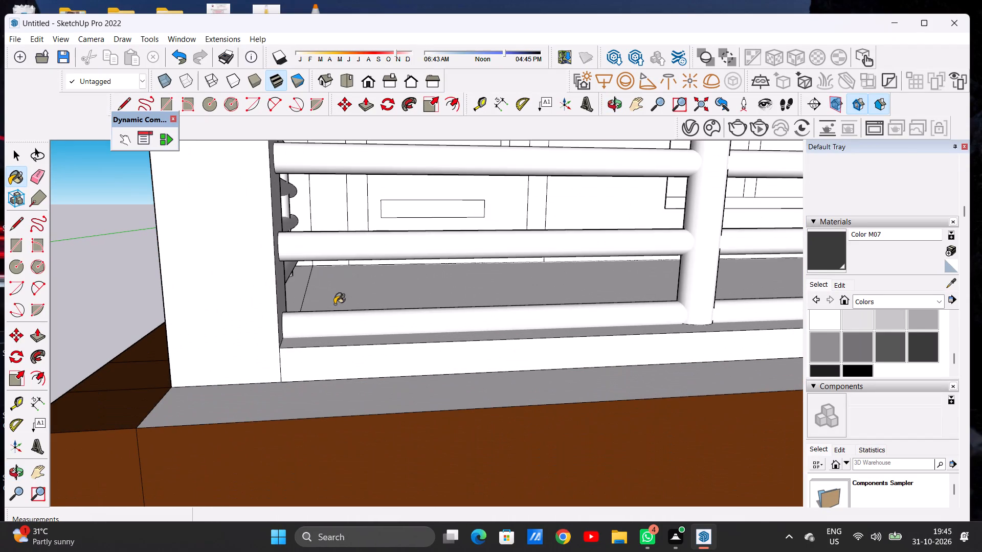
left_click(337, 320)
left_click(355, 247)
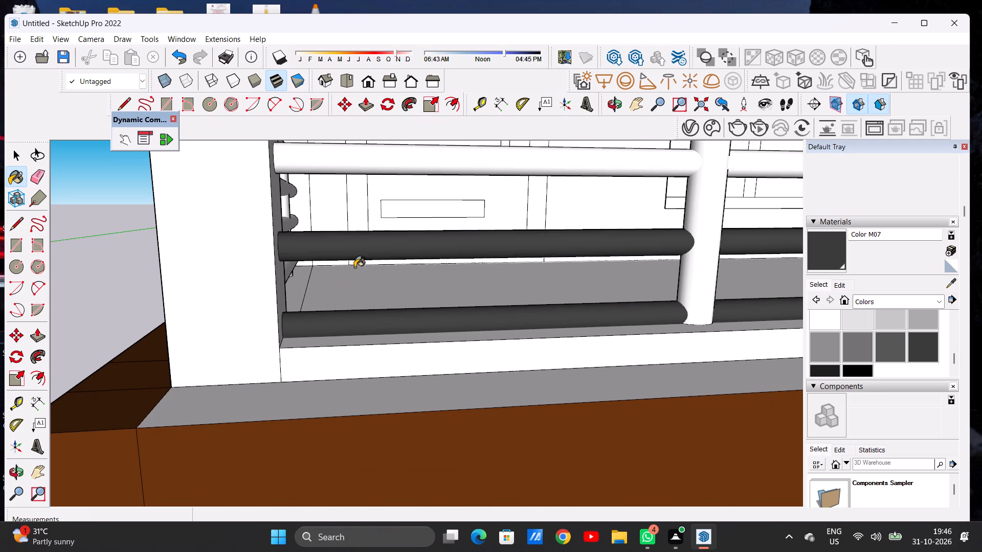
scroll(354, 279, "down", 10)
scroll(370, 251, "up", 5)
left_click(366, 247)
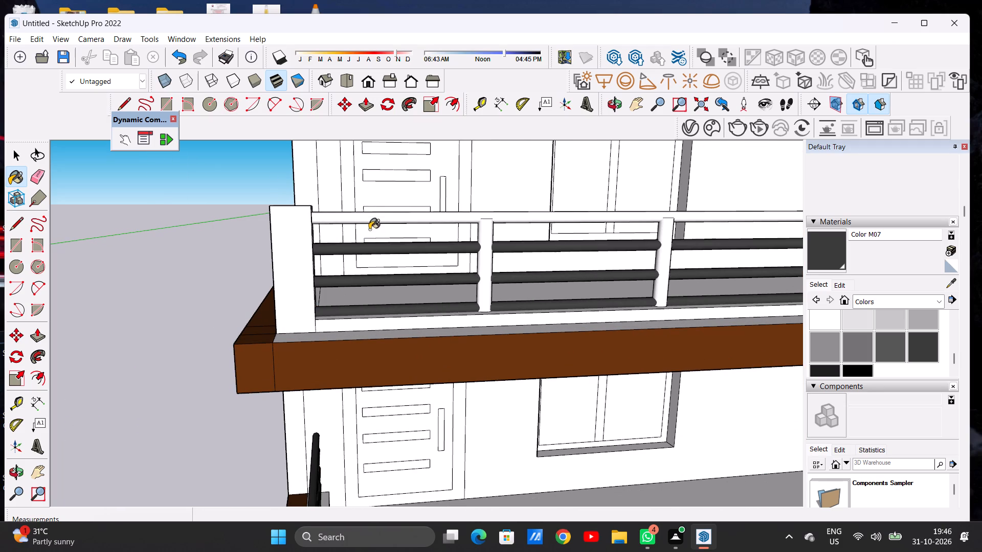
left_click(362, 217)
Paint the three vertical posts of the second-floor balcony's front railing with Color M07.
scroll(289, 269, "down", 8)
middle_click_drag(418, 269, 380, 272)
scroll(381, 266, "up", 5)
left_click(374, 261)
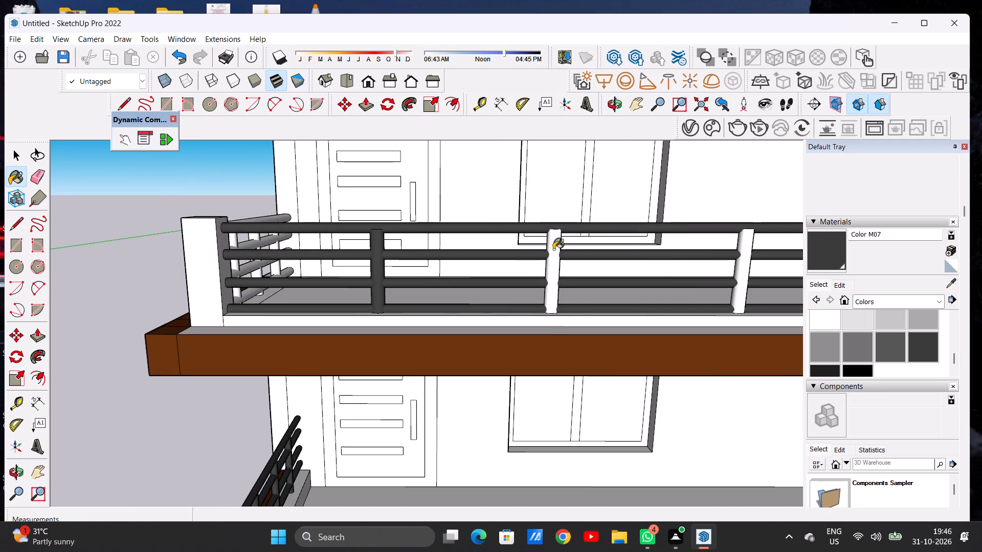
left_click(553, 249)
scroll(301, 304, "down", 9)
scroll(556, 287, "up", 3)
scroll(547, 287, "down", 1)
scroll(546, 287, "up", 9)
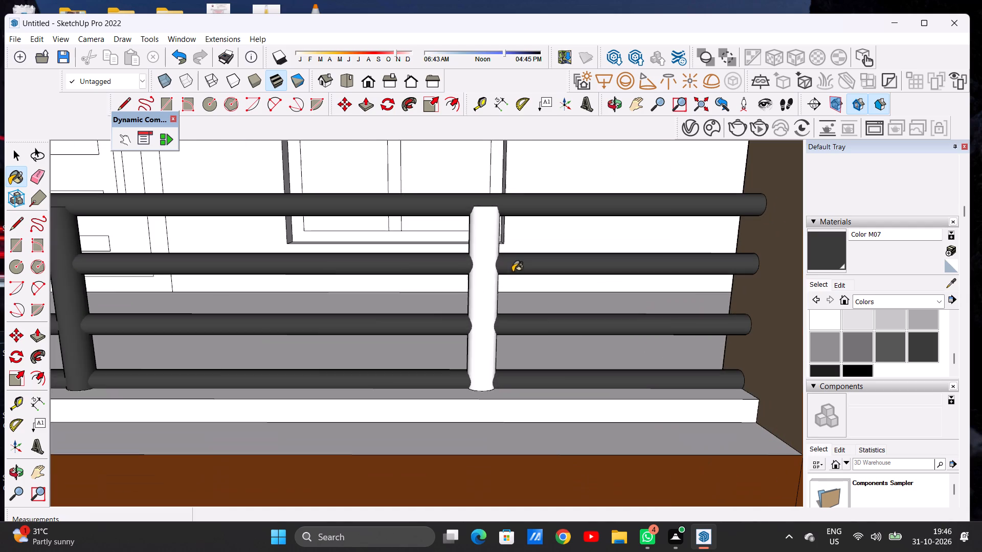
left_click(484, 249)
Paint the three vertical posts of the second-floor balcony's side railing with Color M07.
scroll(515, 266, "down", 10)
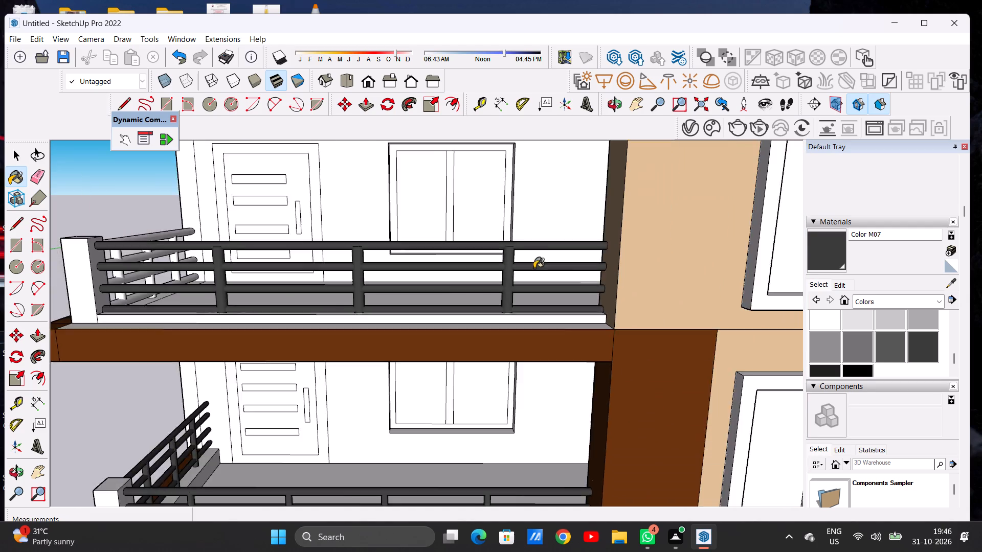
scroll(534, 268, "down", 8)
middle_click_drag(317, 277, 544, 288)
scroll(327, 313, "up", 3)
scroll(327, 313, "down", 1)
scroll(327, 313, "up", 2)
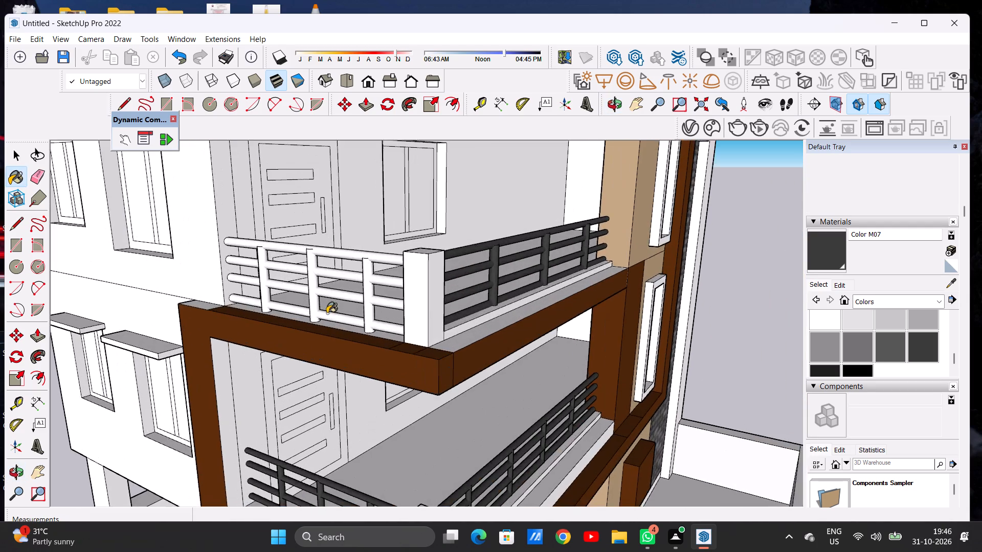
scroll(327, 312, "up", 7)
left_click(304, 303)
left_click(438, 294)
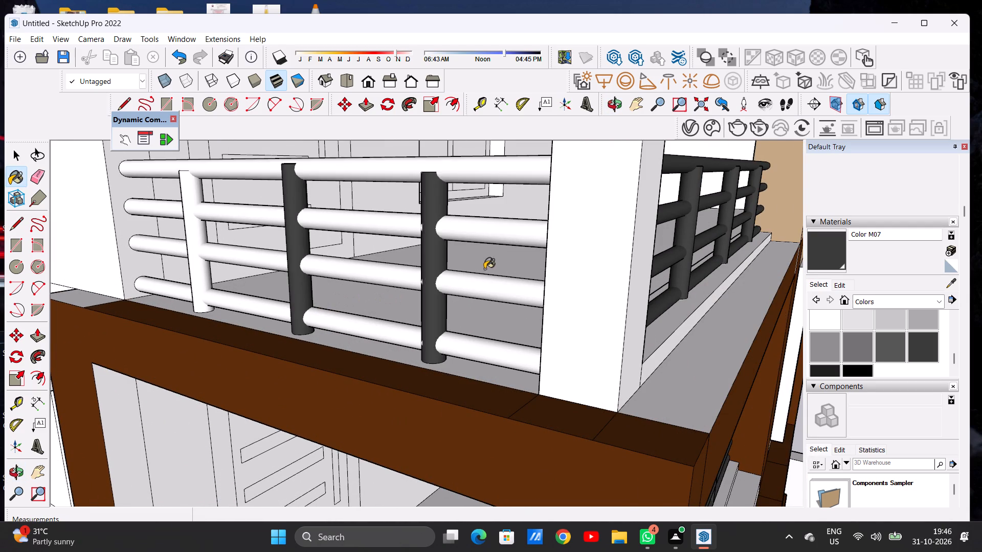
scroll(487, 269, "down", 6)
scroll(342, 270, "up", 4)
left_click(353, 252)
Paint the four horizontal rails of the second-floor balcony's side railing with Color M07.
scroll(385, 201, "up", 6)
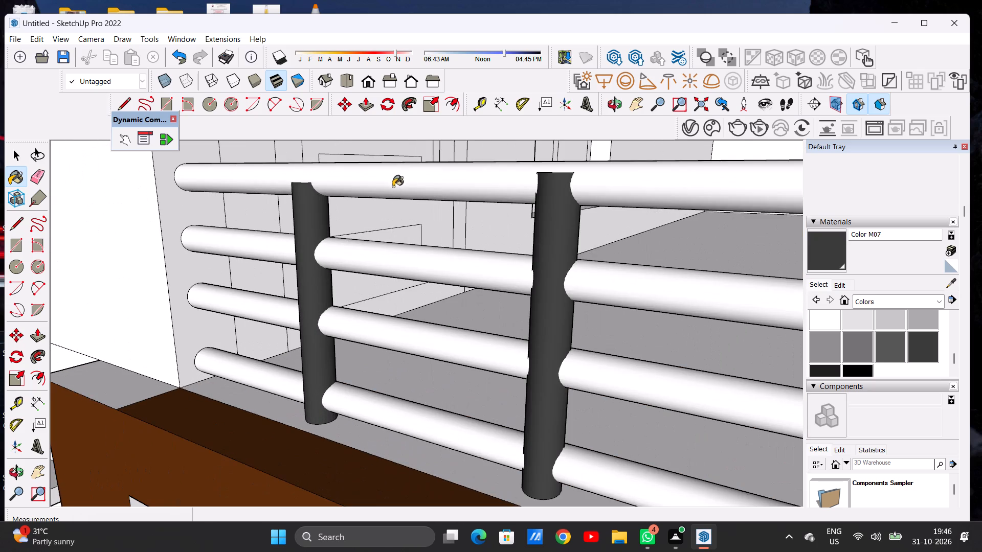
left_click(394, 181)
left_click(384, 254)
left_click(367, 330)
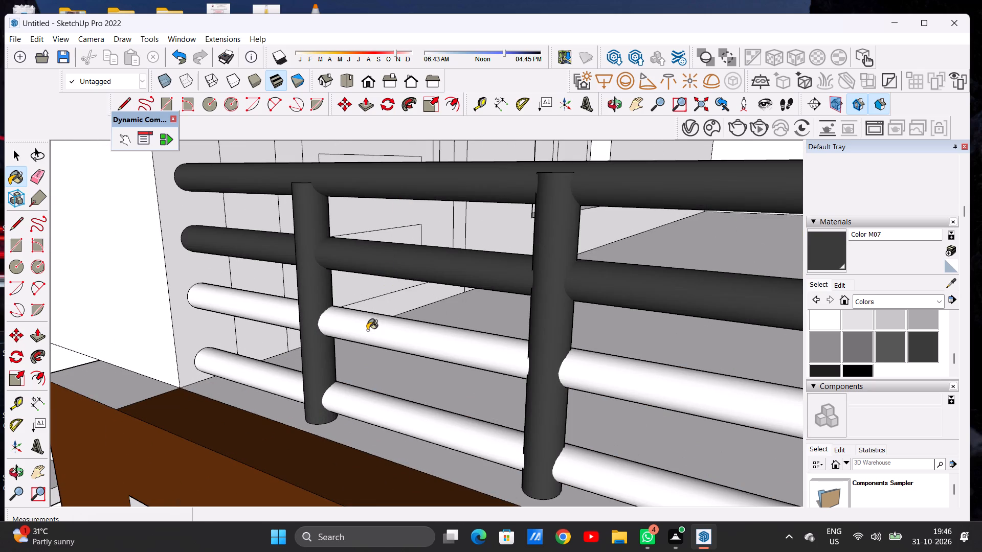
left_click(364, 408)
scroll(332, 355, "down", 20)
scroll(332, 355, "down", 1)
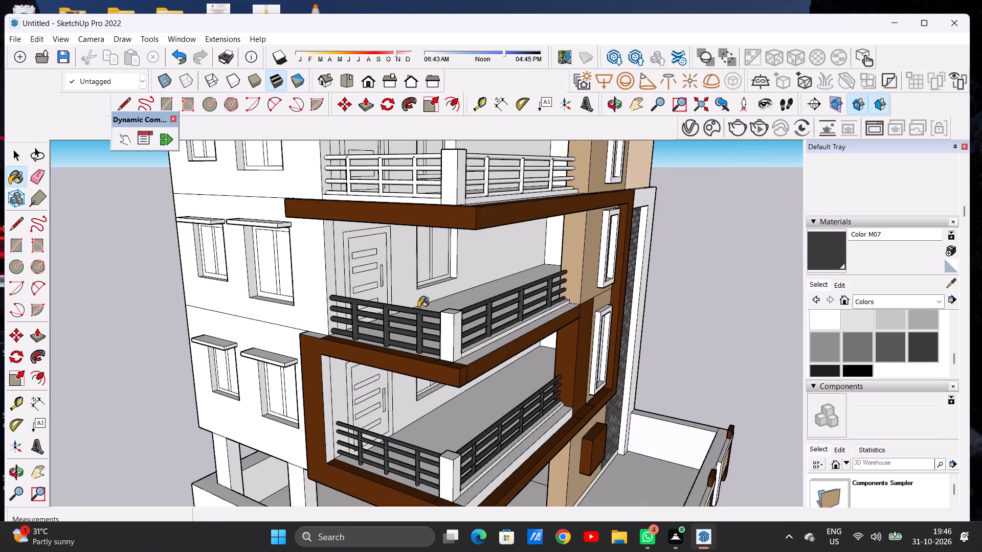
middle_click_drag(457, 310, 249, 290)
scroll(297, 285, "down", 11)
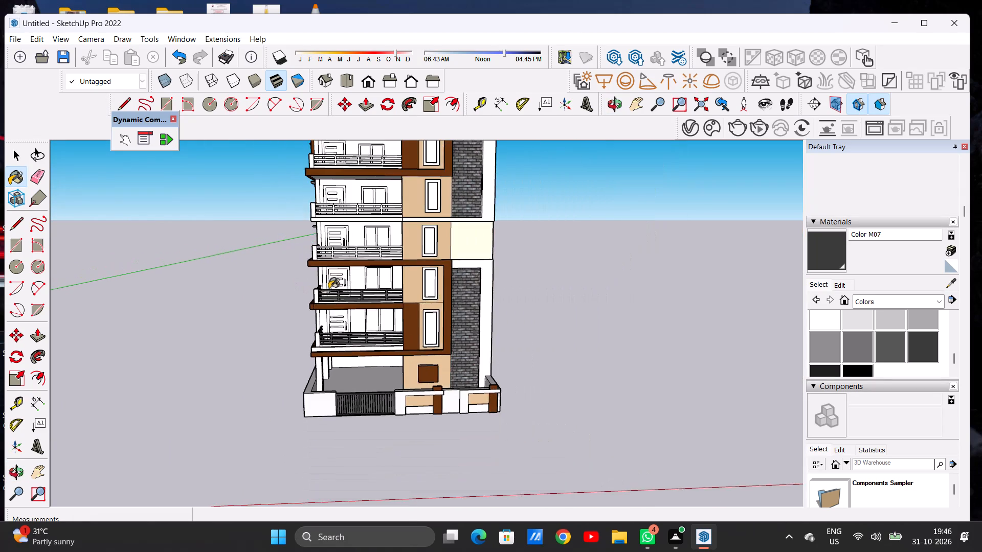
Paint the four horizontal rails of the third-floor balcony's front railing with Color M07.
scroll(329, 289, "down", 6)
scroll(329, 266, "up", 9)
scroll(329, 256, "down", 1)
scroll(329, 256, "up", 6)
middle_click_drag(327, 255, 419, 283)
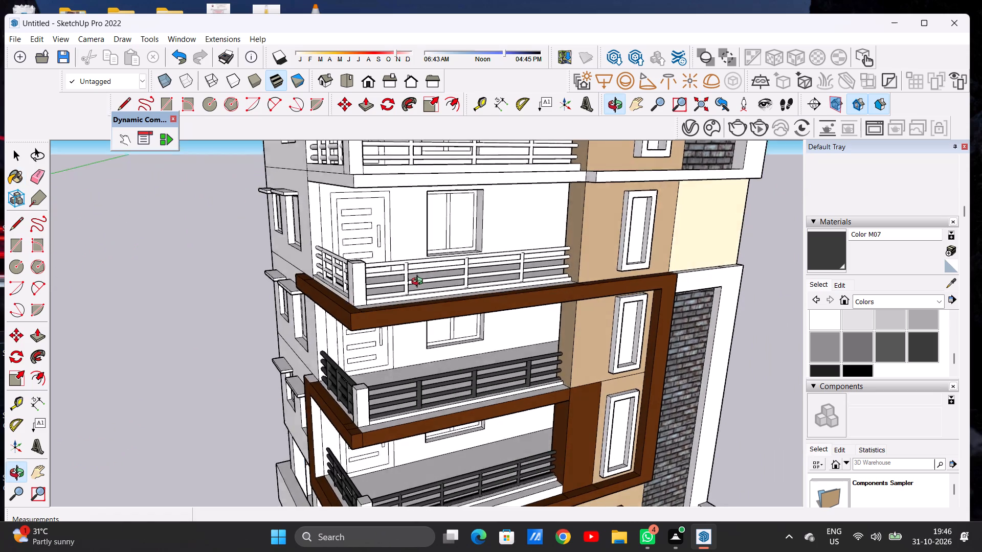
middle_click_drag(419, 283, 422, 290)
scroll(377, 288, "up", 4)
scroll(376, 287, "down", 1)
scroll(376, 287, "up", 13)
scroll(369, 258, "down", 1)
scroll(369, 258, "up", 1)
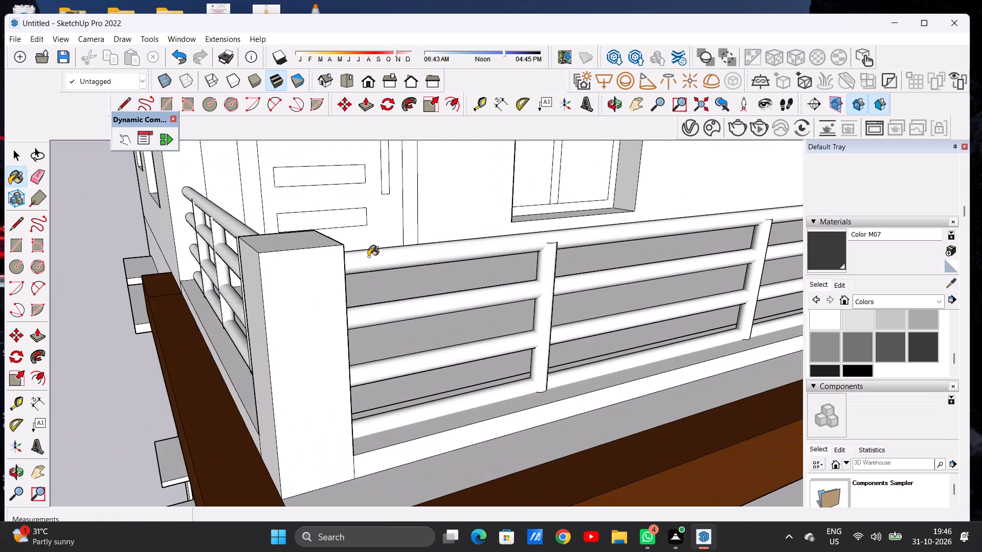
left_click(368, 257)
left_click(355, 316)
scroll(335, 266, "down", 10)
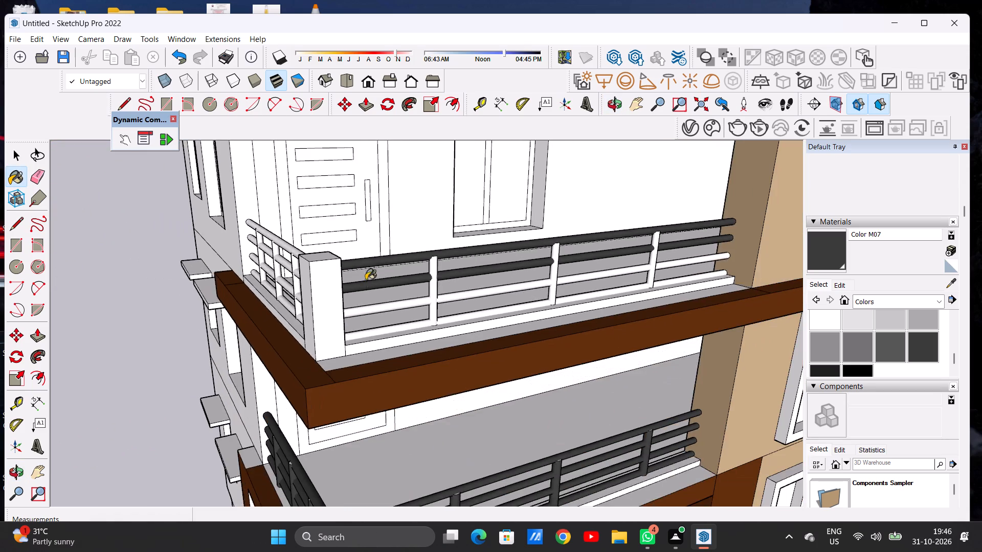
scroll(371, 314, "up", 14)
left_click(342, 297)
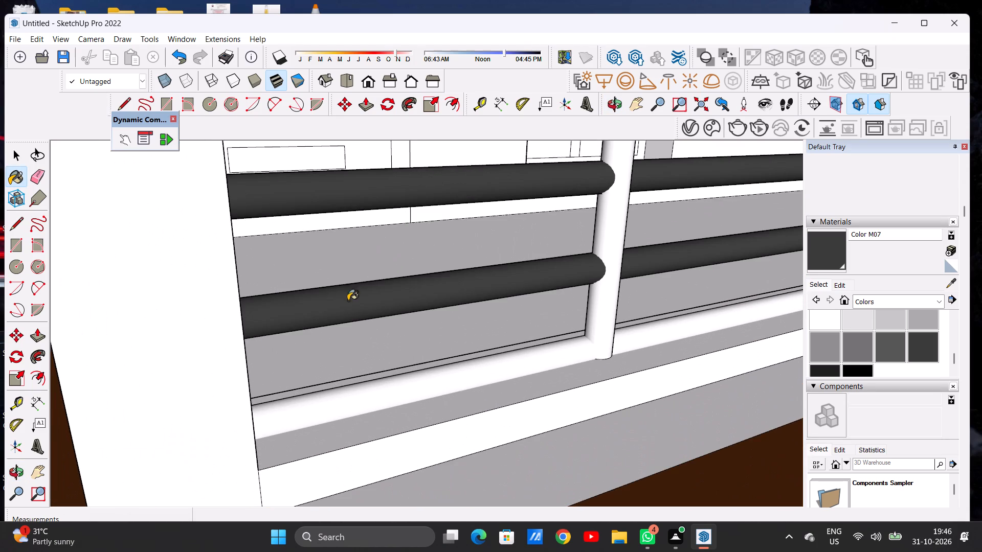
scroll(351, 298, "down", 5)
scroll(352, 356, "up", 8)
left_click(352, 365)
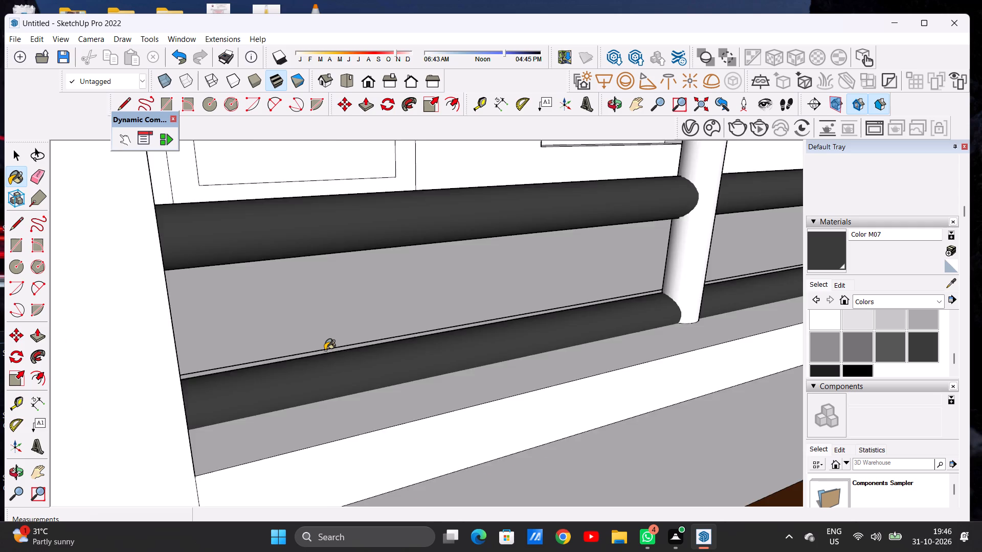
scroll(325, 350, "down", 11)
scroll(325, 349, "up", 1)
scroll(324, 349, "down", 17)
Paint the three vertical posts of the third-floor balcony's front railing with Color M07.
middle_click_drag(420, 320, 358, 298)
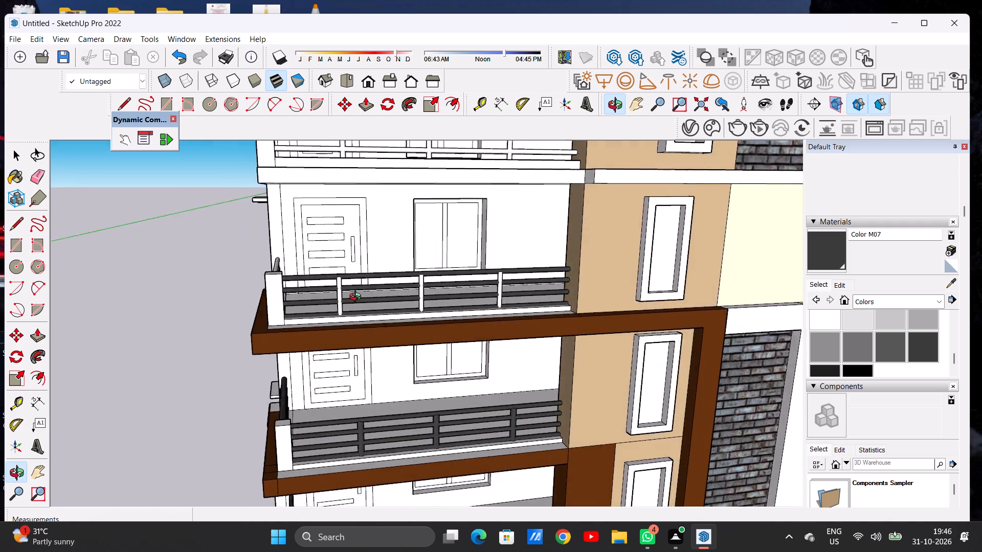
middle_click_drag(358, 298, 303, 298)
scroll(548, 284, "up", 3)
scroll(548, 284, "down", 1)
scroll(547, 284, "up", 14)
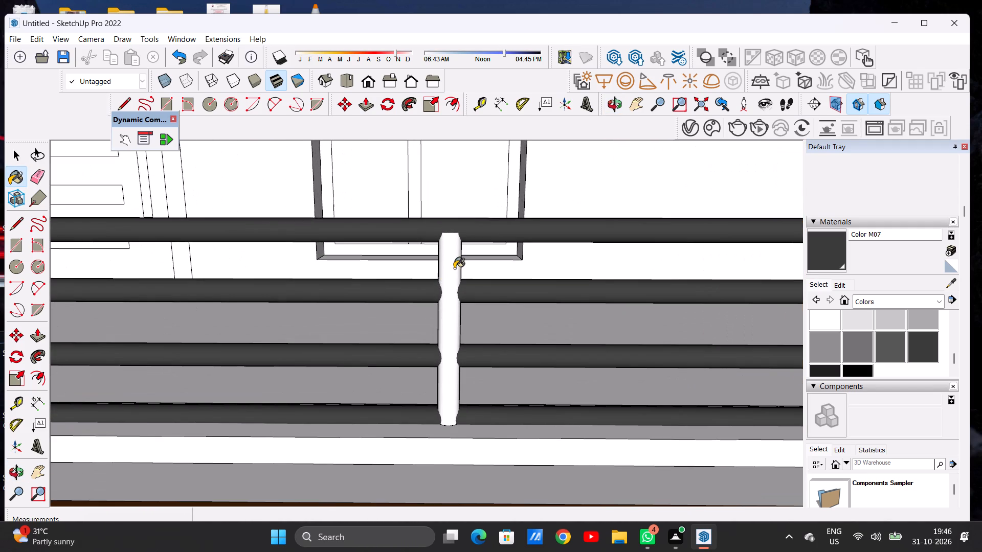
left_click(446, 267)
scroll(453, 273, "down", 12)
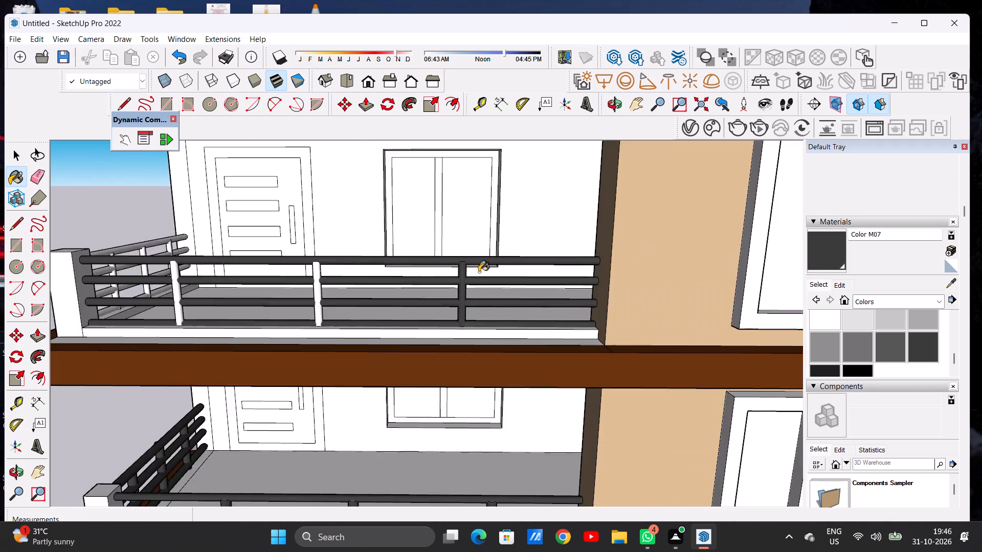
scroll(479, 272, "down", 9)
scroll(349, 269, "up", 1)
scroll(346, 269, "down", 1)
scroll(344, 269, "up", 20)
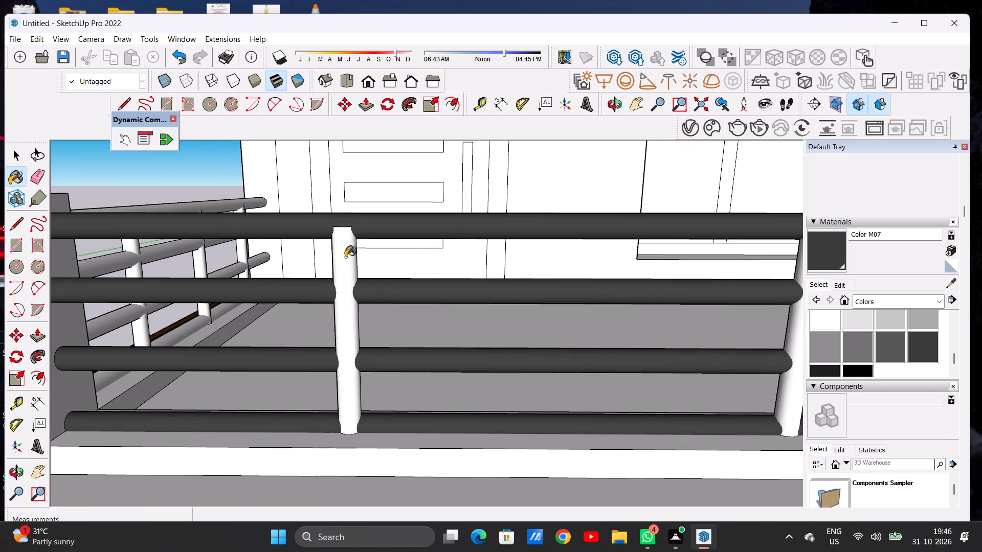
left_click(345, 257)
scroll(347, 267, "down", 4)
scroll(347, 267, "up", 1)
scroll(347, 267, "down", 5)
scroll(557, 249, "up", 8)
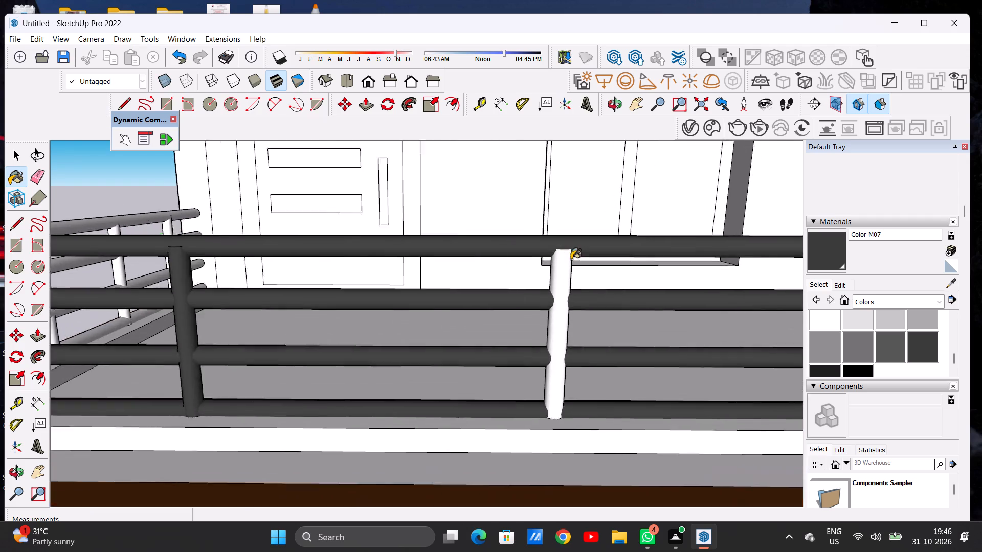
scroll(571, 259, "up", 2)
left_click(562, 260)
scroll(535, 263, "down", 14)
Paint the four horizontal rails of the third-floor balcony's side railing with Color M07.
middle_click_drag(384, 274, 473, 286)
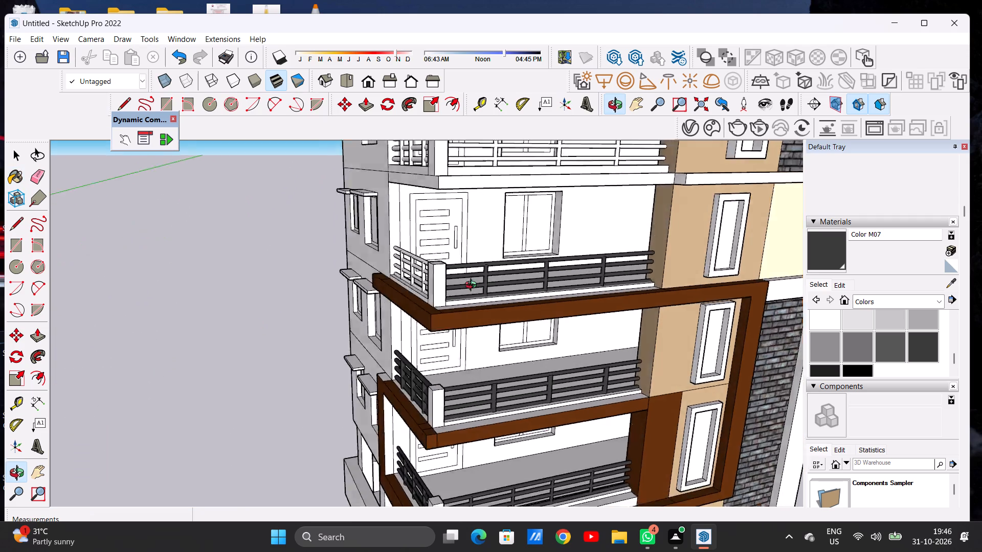
middle_click_drag(473, 286, 570, 272)
scroll(426, 268, "up", 2)
middle_click_drag(415, 275, 466, 323)
scroll(456, 314, "up", 2)
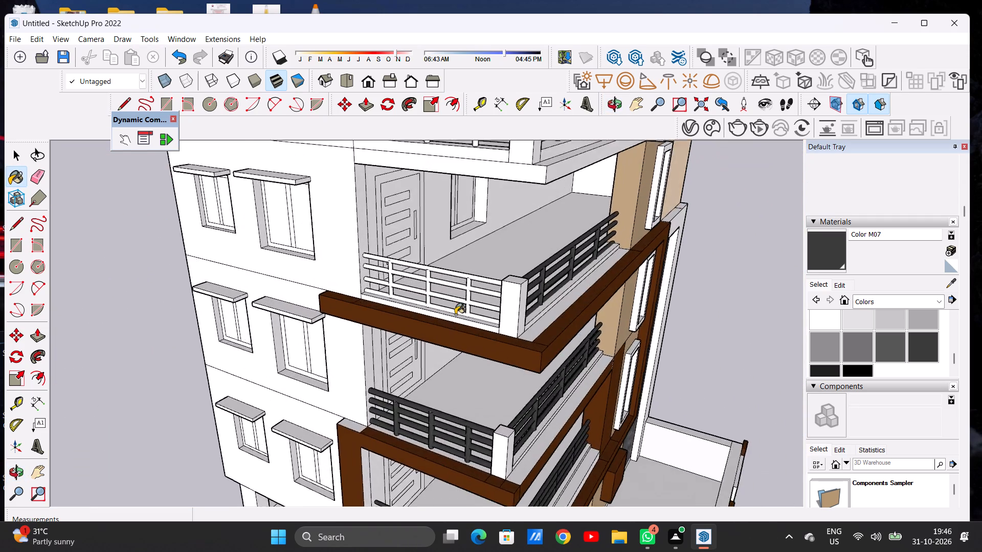
scroll(455, 314, "up", 12)
left_click(463, 304)
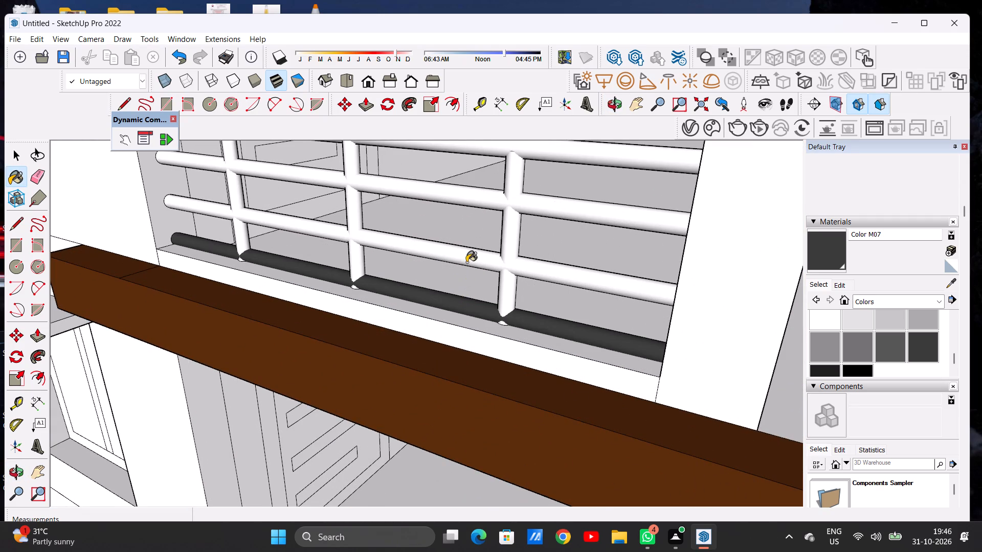
left_click(464, 259)
scroll(444, 283, "down", 6)
scroll(455, 241, "up", 5)
left_click(455, 241)
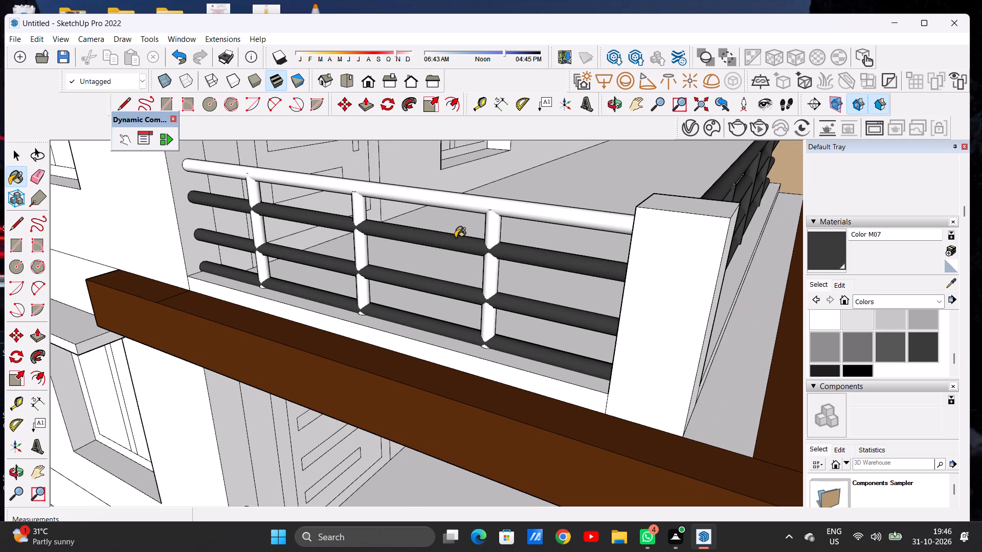
left_click(463, 200)
scroll(450, 263, "down", 6)
Paint the three vertical posts of the third-floor balcony's side railing with Color M07.
middle_click_drag(396, 271, 480, 274)
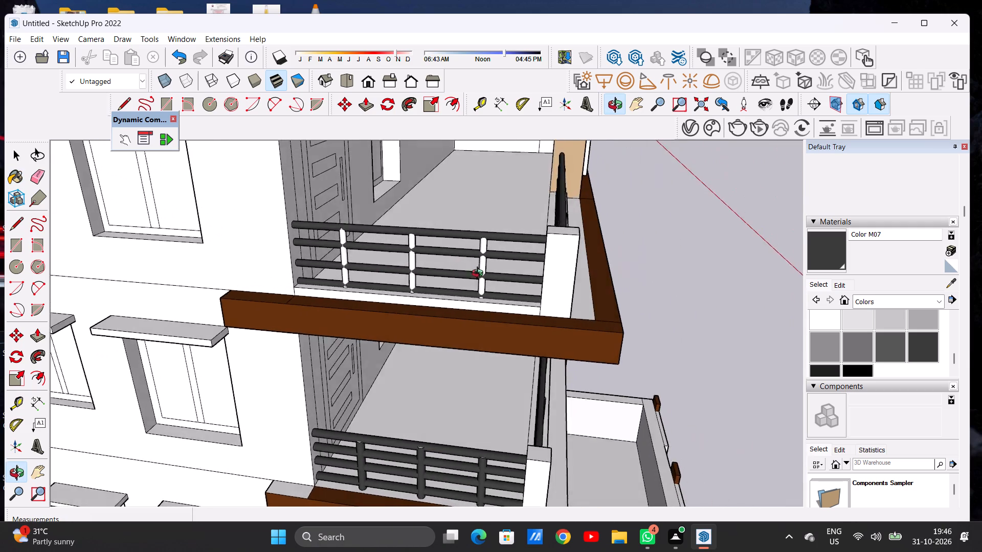
middle_click_drag(480, 274, 465, 291)
scroll(328, 267, "up", 7)
scroll(366, 205, "up", 5)
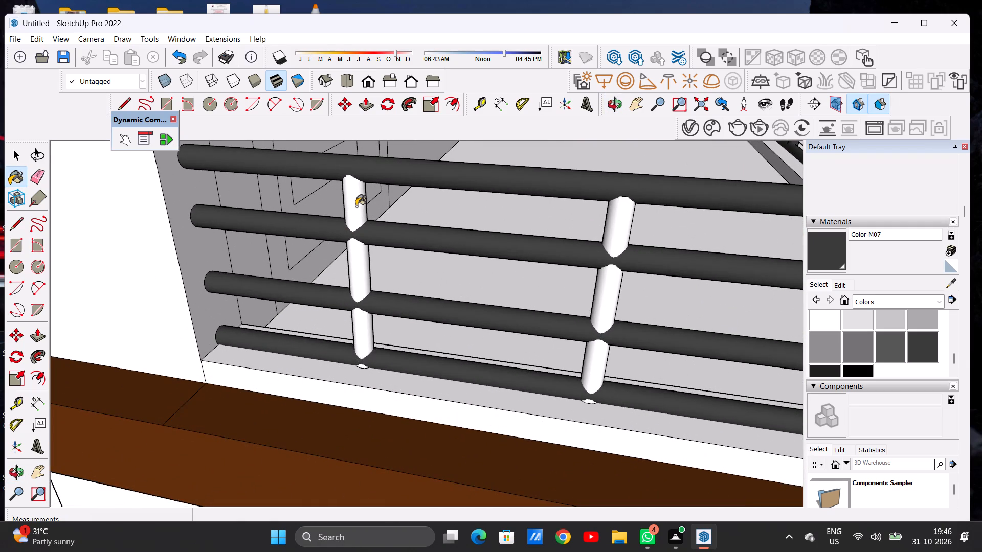
left_click(355, 206)
scroll(351, 269, "down", 3)
scroll(350, 270, "up", 2)
scroll(350, 270, "down", 4)
scroll(350, 270, "up", 1)
scroll(350, 271, "down", 4)
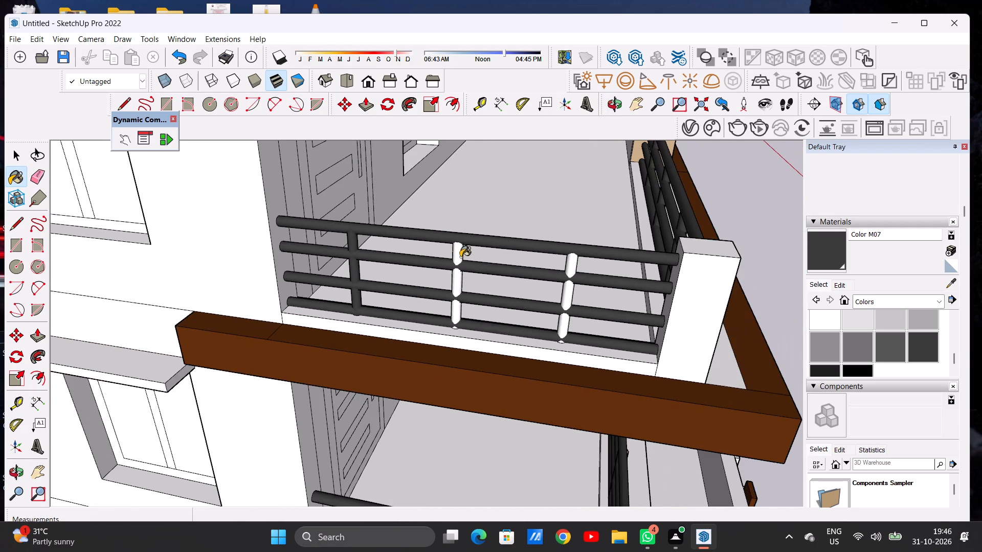
scroll(466, 252, "up", 10)
left_click(448, 254)
scroll(402, 260, "down", 16)
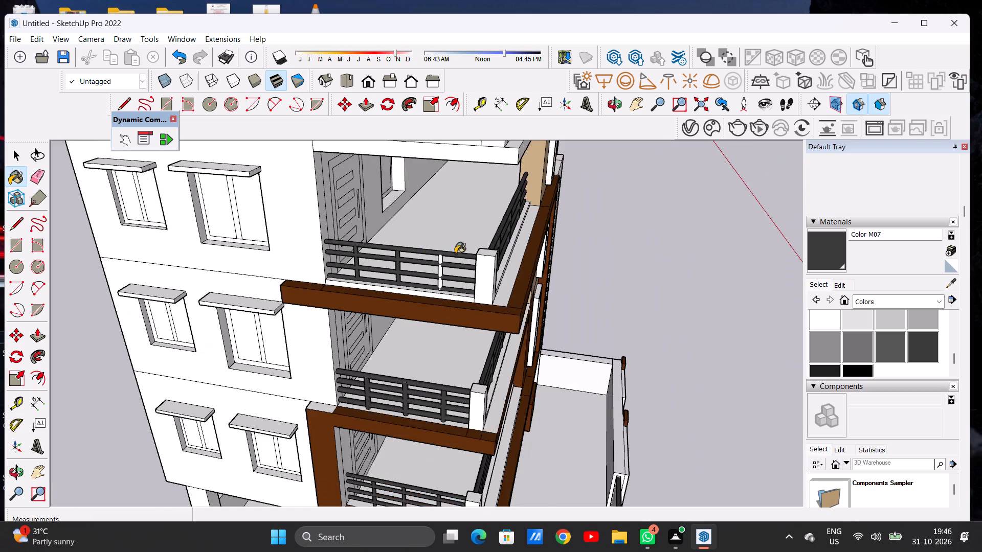
scroll(452, 251, "up", 16)
scroll(427, 270, "down", 1)
scroll(427, 269, "up", 3)
left_click(439, 260)
scroll(433, 265, "down", 3)
scroll(432, 268, "up", 1)
scroll(432, 268, "down", 8)
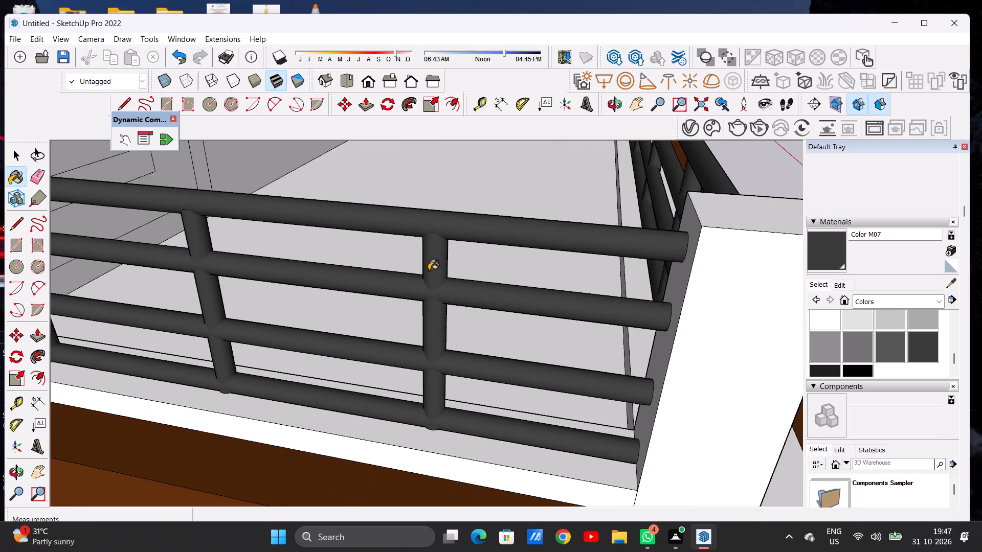
scroll(429, 270, "down", 9)
Paint the three horizontal rails of the fourth-floor balcony's front railing with Color M07.
middle_click_drag(517, 273, 268, 235)
scroll(418, 264, "down", 6)
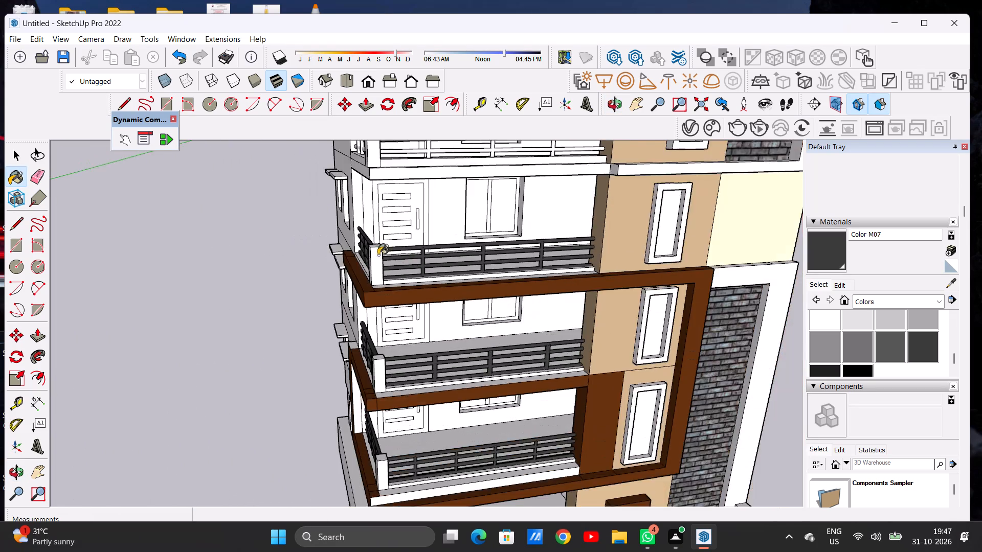
scroll(378, 255, "down", 4)
scroll(393, 333, "down", 9)
scroll(389, 266, "up", 10)
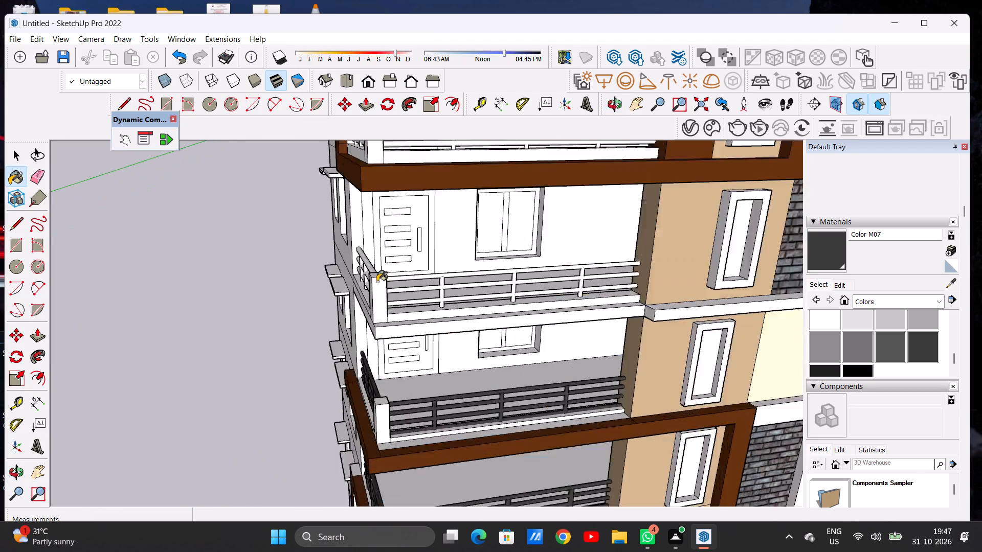
scroll(377, 282, "up", 7)
scroll(377, 282, "down", 1)
scroll(377, 282, "up", 11)
middle_click_drag(438, 288, 411, 280)
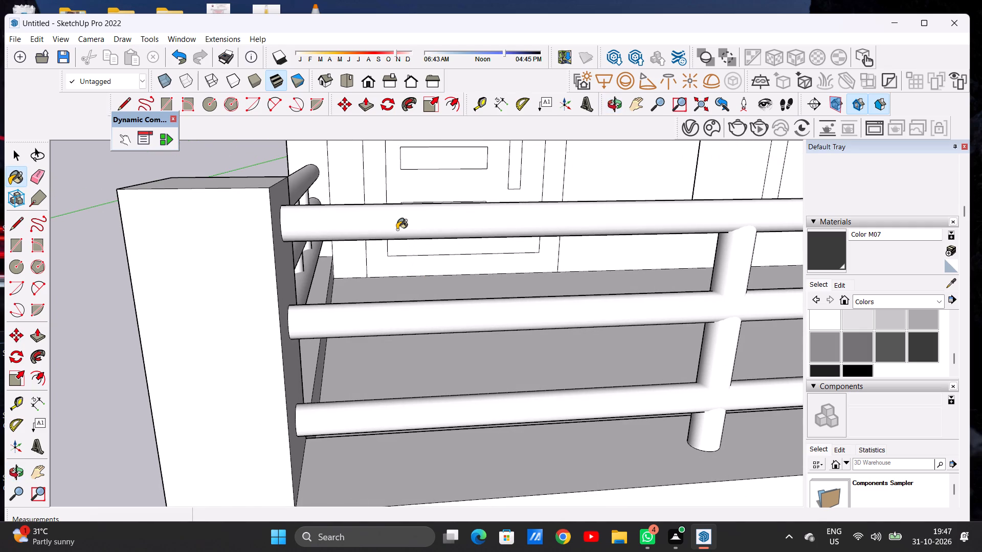
left_click(394, 229)
left_click(398, 317)
scroll(384, 306, "down", 11)
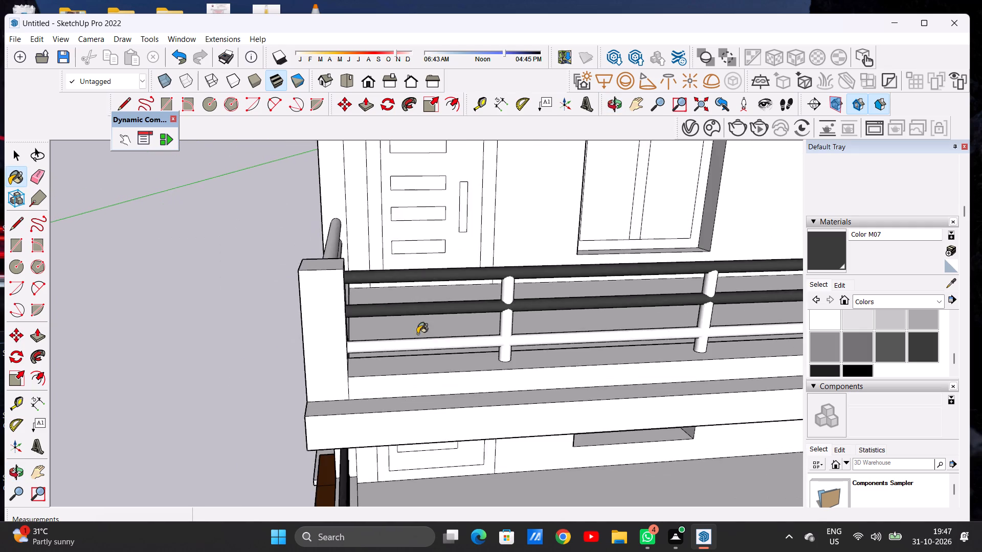
scroll(494, 348, "up", 11)
left_click(473, 332)
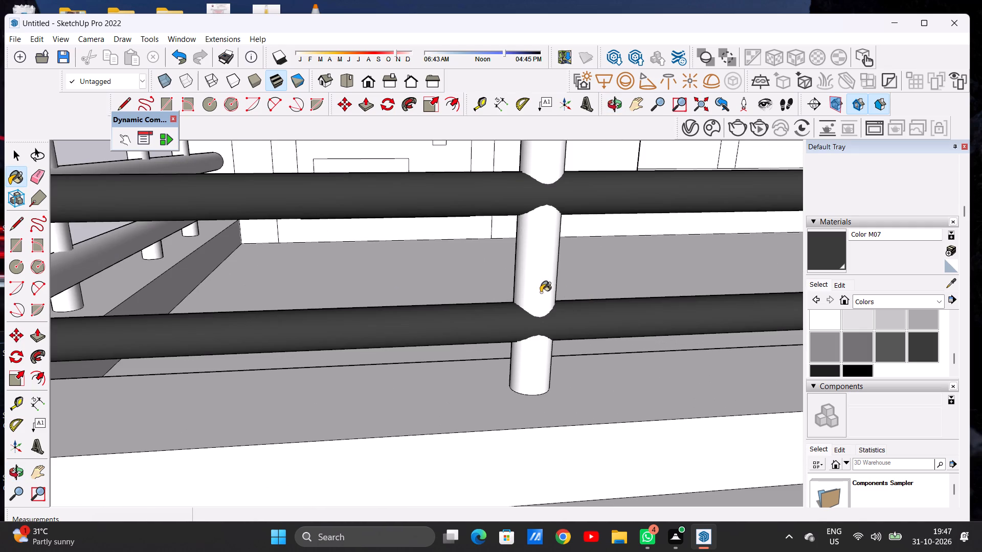
Paint the three vertical posts of the fourth-floor balcony's front railing with Color M07.
left_click(541, 292)
scroll(391, 328, "down", 20)
scroll(391, 328, "down", 1)
scroll(518, 302, "down", 1)
scroll(518, 302, "up", 3)
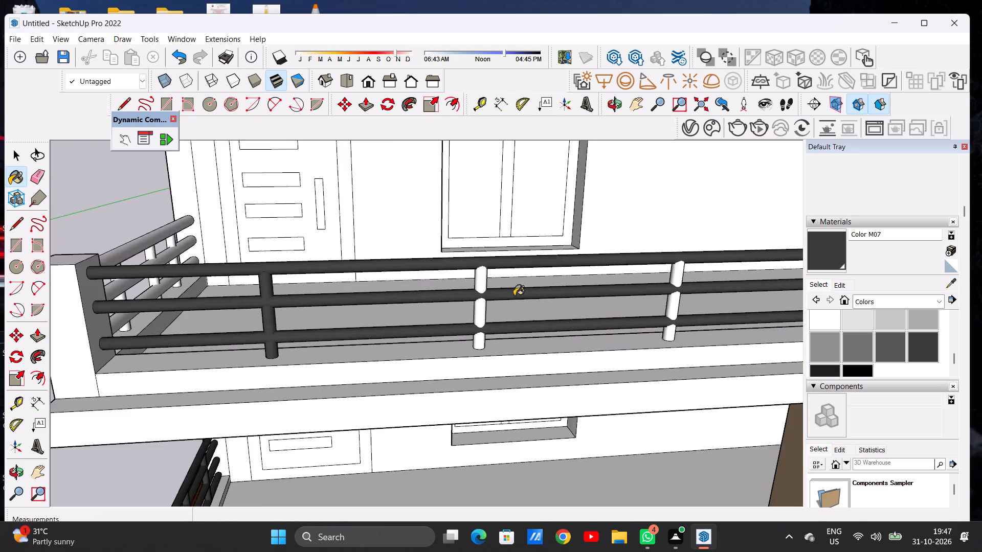
scroll(514, 296, "up", 4)
scroll(502, 288, "down", 1)
scroll(501, 288, "up", 3)
scroll(500, 288, "down", 1)
scroll(497, 287, "up", 1)
left_click(476, 281)
scroll(413, 307, "down", 6)
scroll(616, 300, "up", 5)
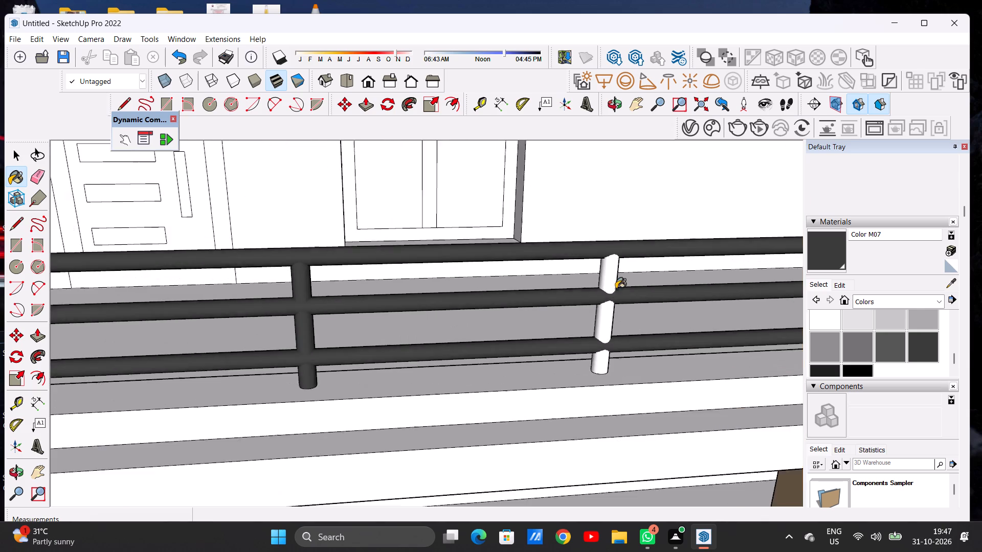
scroll(616, 289, "up", 6)
left_click(614, 271)
scroll(539, 314, "down", 20)
scroll(539, 314, "down", 3)
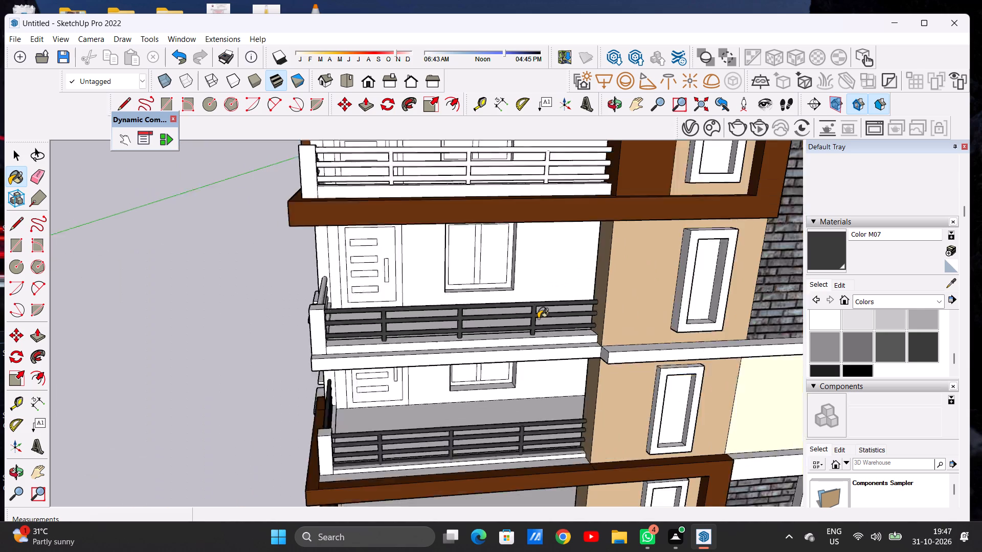
Paint the three horizontal rails of the fourth-floor balcony's side railing with Color M07.
scroll(538, 318, "down", 2)
middle_click_drag(437, 317, 634, 298)
scroll(354, 350, "up", 7)
scroll(511, 291, "up", 6)
middle_click_drag(497, 293, 498, 364)
scroll(516, 324, "up", 3)
scroll(517, 323, "down", 1)
scroll(517, 323, "up", 1)
left_click(519, 306)
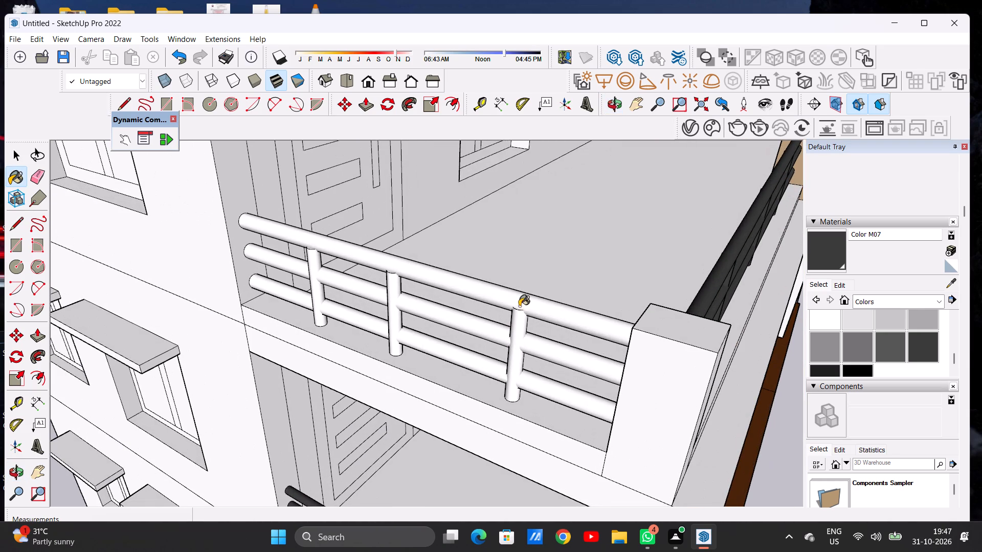
middle_click_drag(507, 373, 531, 320)
scroll(535, 331, "up", 6)
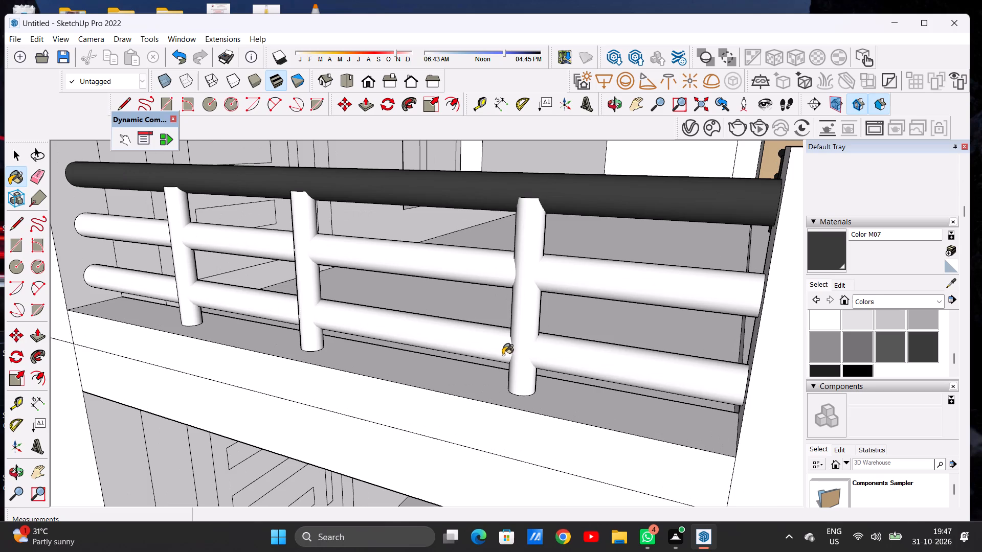
left_click(496, 353)
left_click(485, 265)
Paint the three vertical posts of the fourth-floor balcony's side railing with Color M07.
left_click(524, 257)
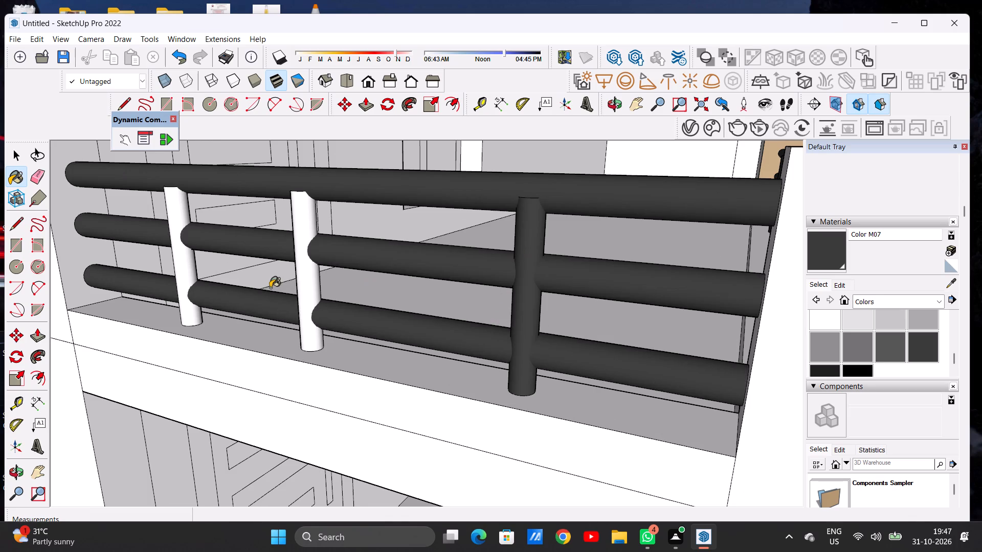
left_click(299, 278)
scroll(381, 296, "down", 5)
scroll(254, 294, "up", 8)
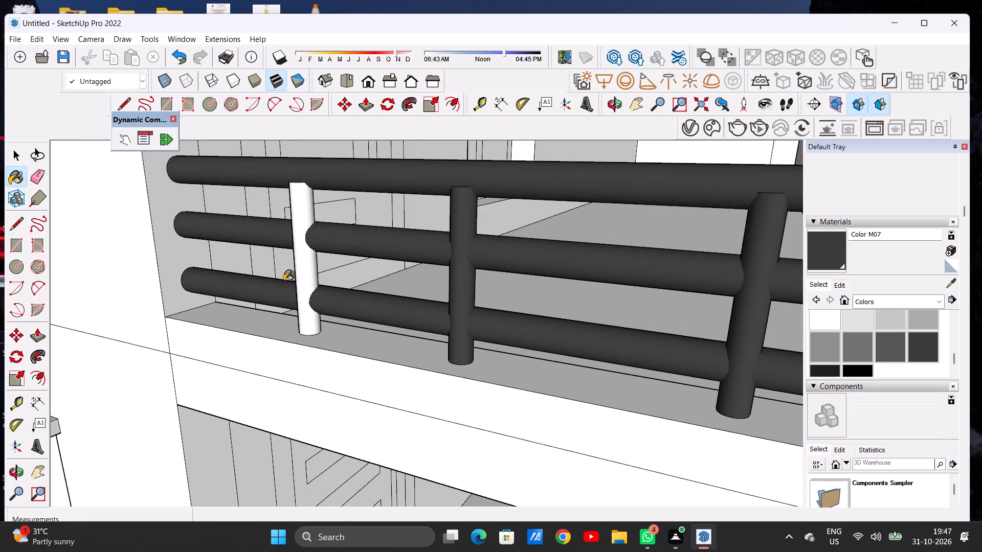
left_click(301, 265)
scroll(327, 322, "down", 12)
scroll(359, 343, "up", 2)
scroll(360, 343, "down", 8)
Examine the third- and fourth-floor balconies and their painted railings from several angles.
middle_click_drag(461, 342, 390, 335)
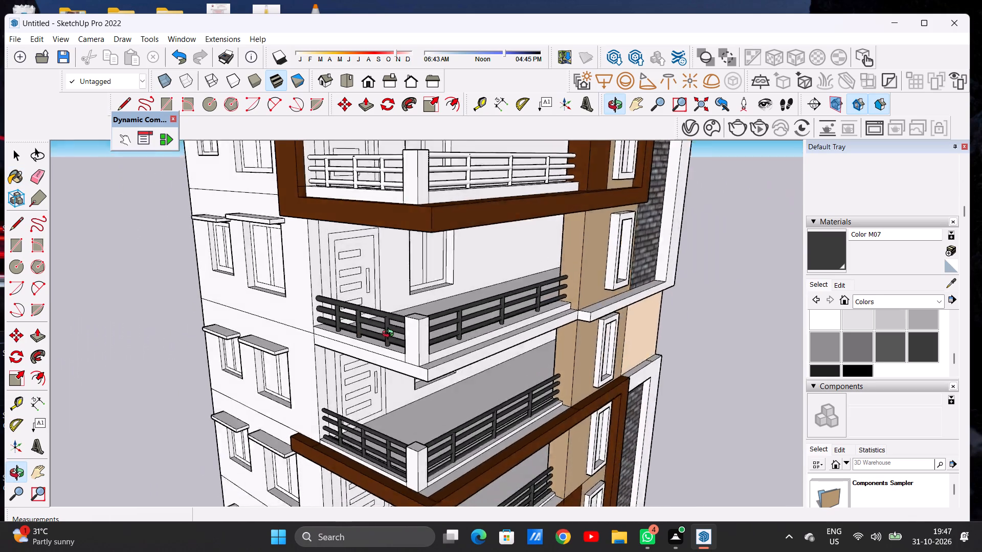
middle_click_drag(390, 335, 229, 323)
scroll(345, 343, "down", 15)
scroll(368, 386, "up", 14)
middle_click_drag(359, 381, 462, 326)
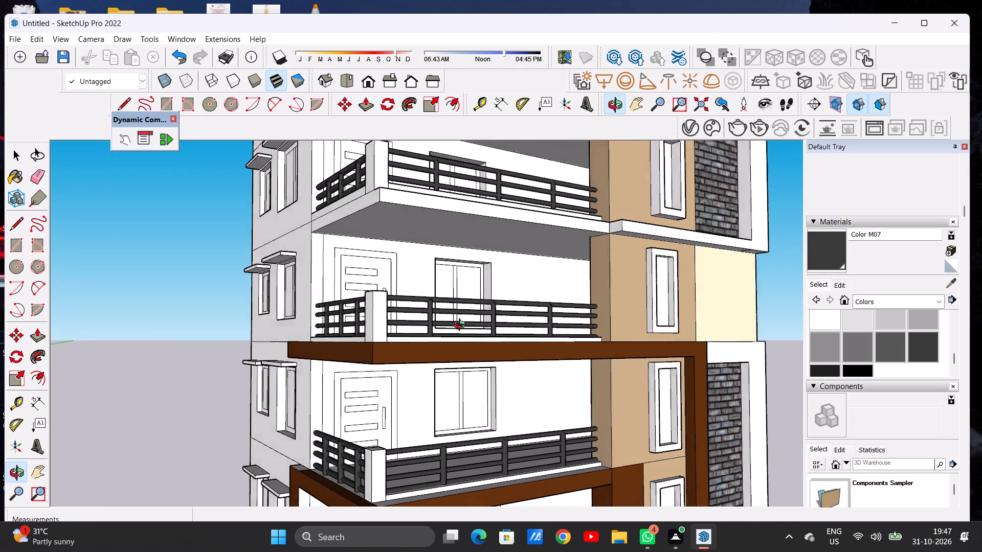
middle_click_drag(462, 326, 391, 370)
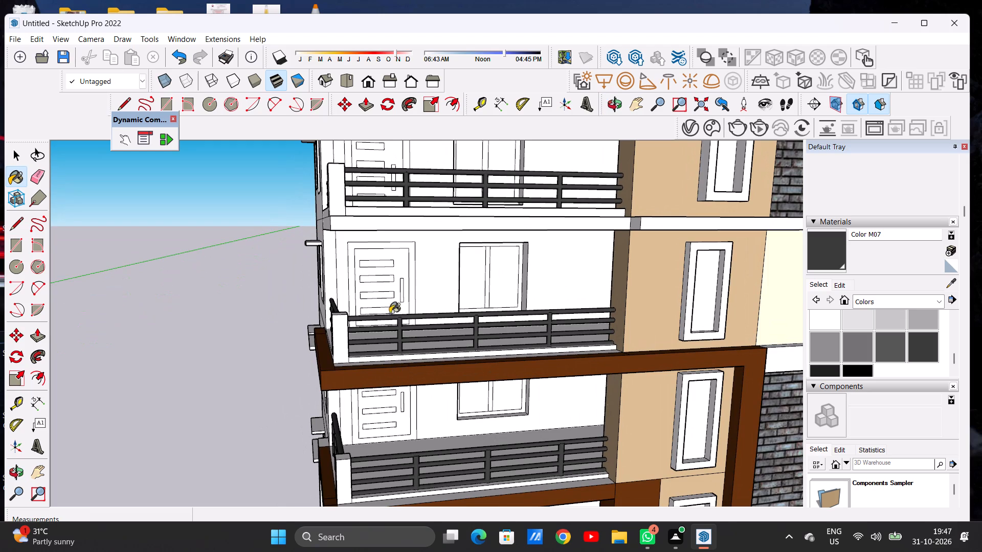
scroll(387, 294, "down", 17)
middle_click_drag(410, 290, 502, 309)
scroll(381, 293, "up", 20)
scroll(381, 293, "up", 1)
middle_click_drag(473, 245, 432, 247)
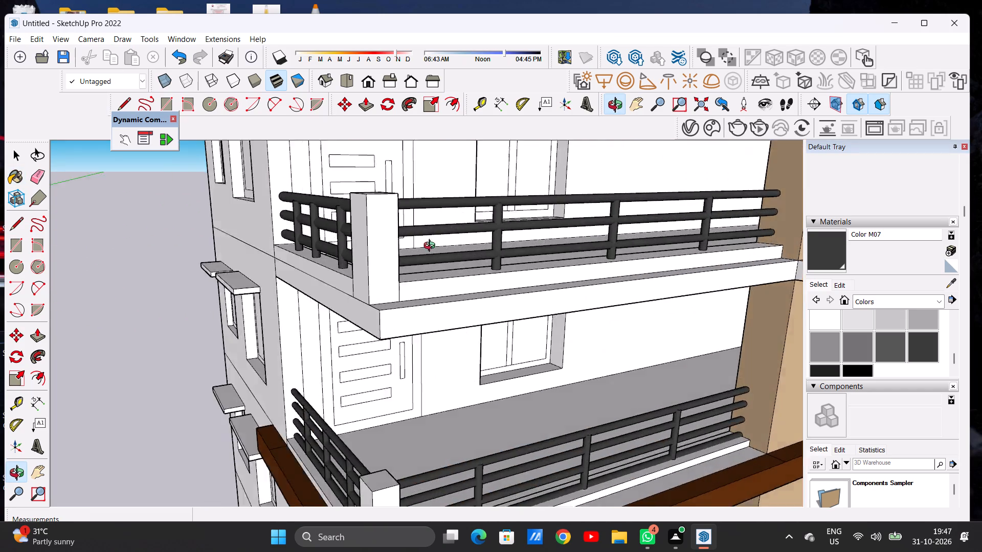
Paint the front, top and outer side faces of the third-floor balcony's corner pillar with Color M07.
middle_click_drag(432, 247, 340, 260)
scroll(352, 268, "down", 14)
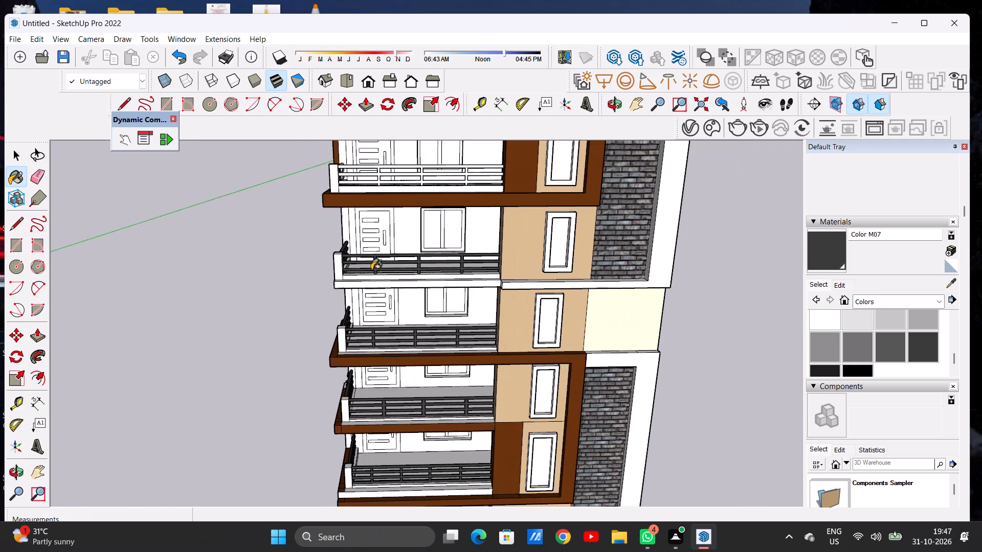
scroll(371, 270, "down", 1)
scroll(337, 342, "up", 3)
scroll(337, 343, "down", 1)
scroll(337, 343, "up", 9)
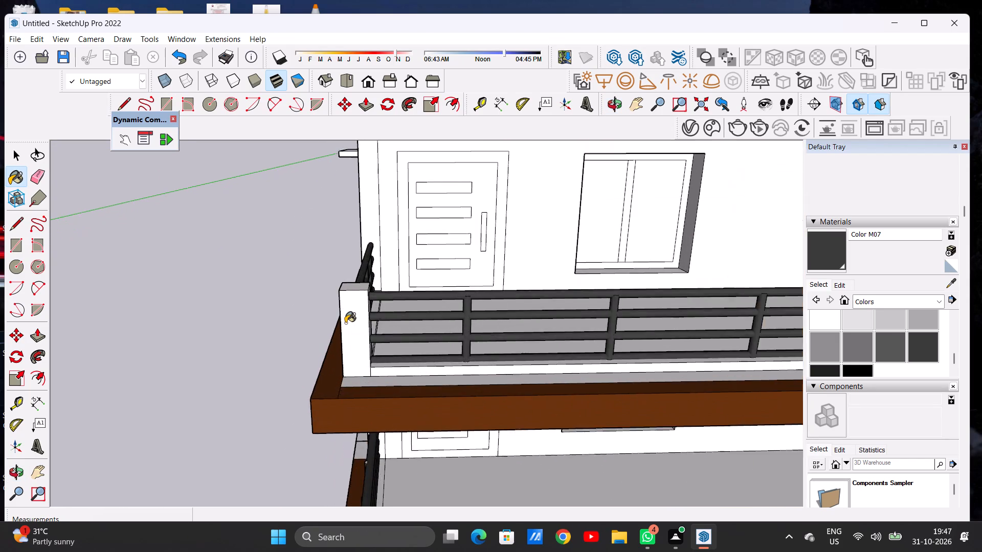
scroll(345, 323, "up", 3)
scroll(356, 319, "down", 1)
scroll(356, 319, "up", 4)
left_click(356, 319)
left_click(358, 273)
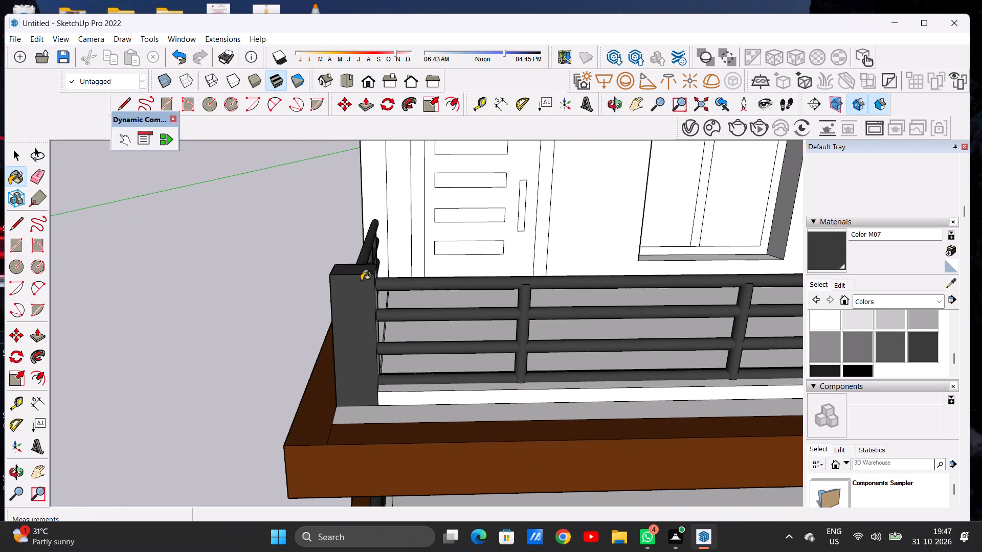
scroll(367, 321, "down", 10)
middle_click_drag(374, 336, 373, 299)
scroll(355, 308, "down", 11)
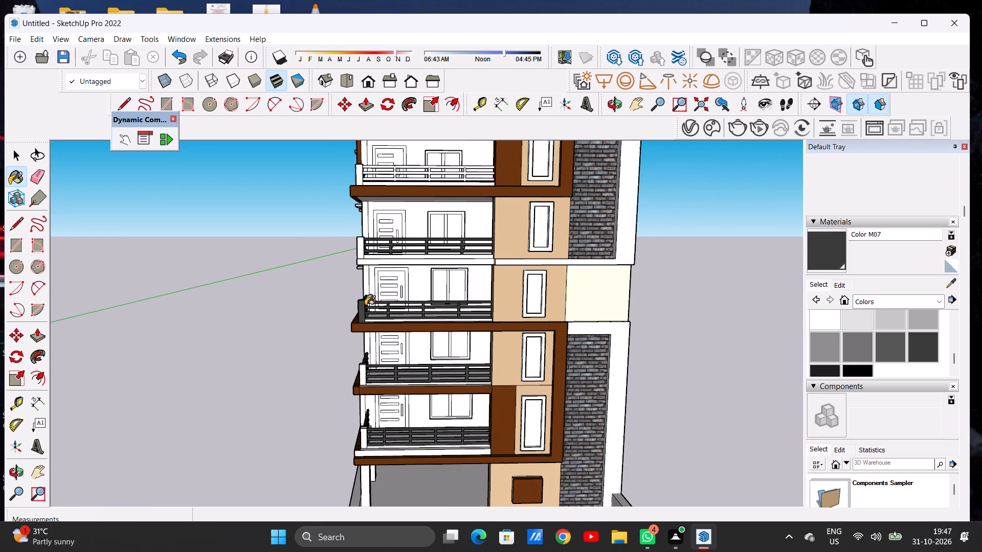
middle_click_drag(434, 305, 449, 306)
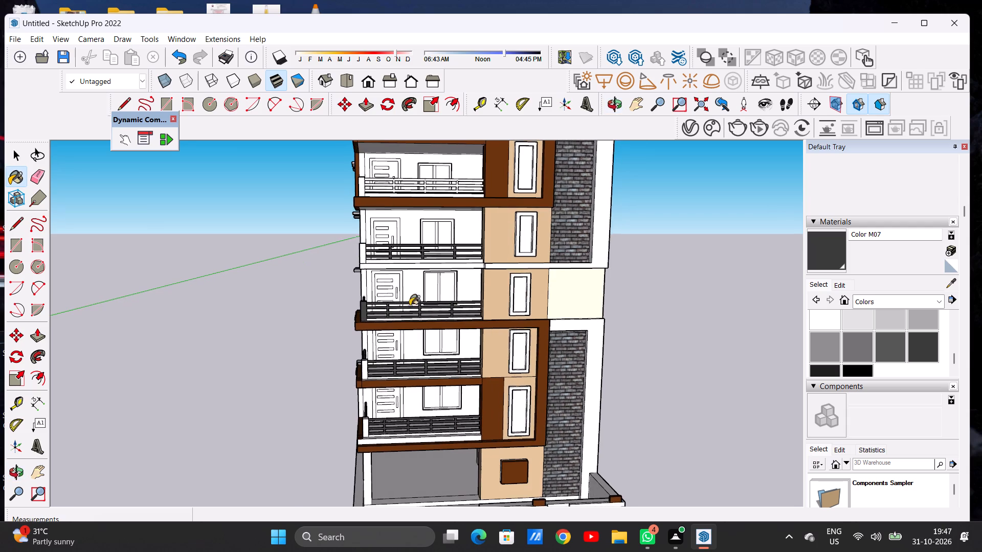
middle_click_drag(341, 309, 506, 317)
scroll(388, 324, "up", 13)
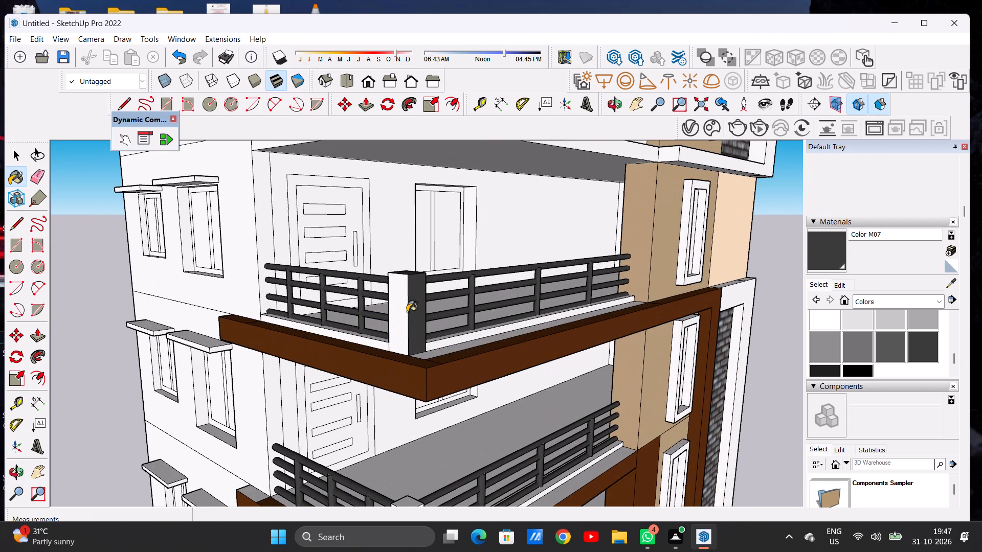
left_click(404, 305)
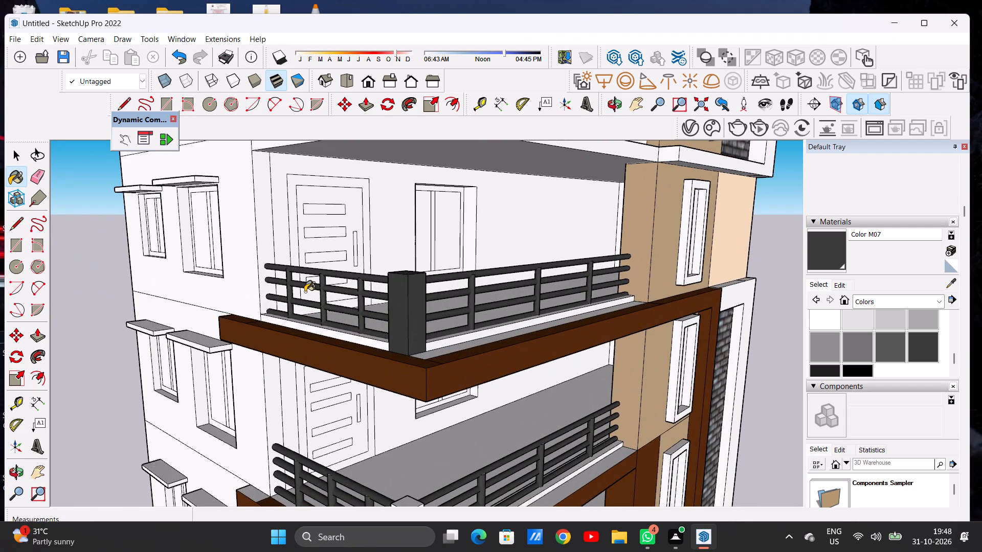
Paint the third-floor corner pillar's inner side face, where the front railing meets it, with Color M07.
scroll(305, 292, "down", 11)
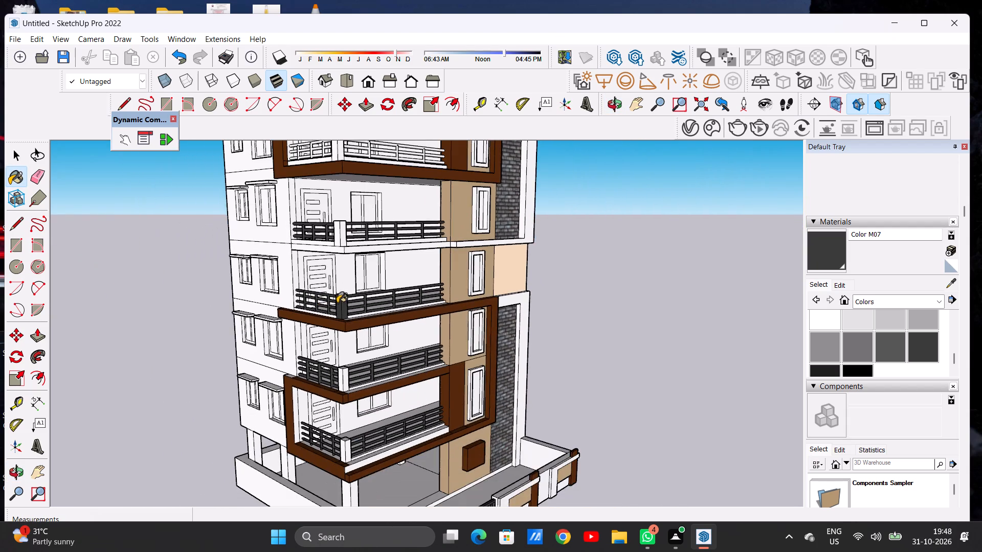
middle_click_drag(368, 302, 139, 338)
scroll(395, 279, "up", 7)
scroll(280, 291, "down", 1)
scroll(277, 290, "up", 2)
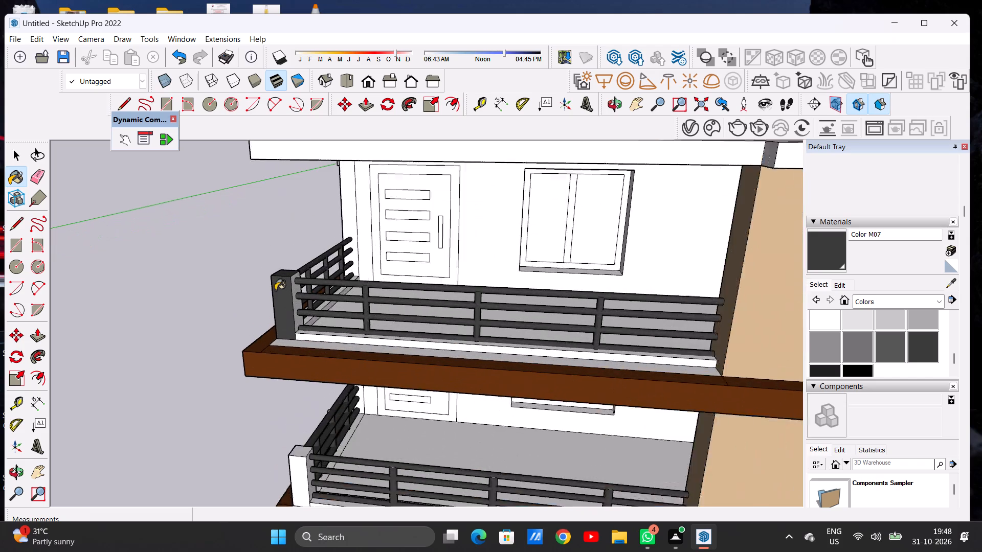
scroll(275, 290, "up", 9)
left_click(287, 284)
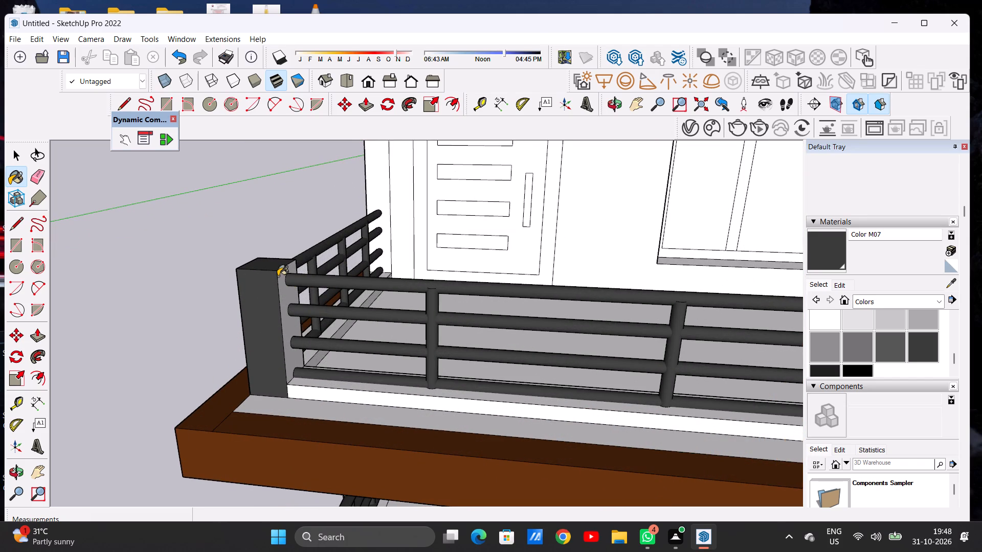
left_click(278, 276)
left_click(282, 278)
scroll(285, 288, "up", 5)
scroll(286, 294, "down", 11)
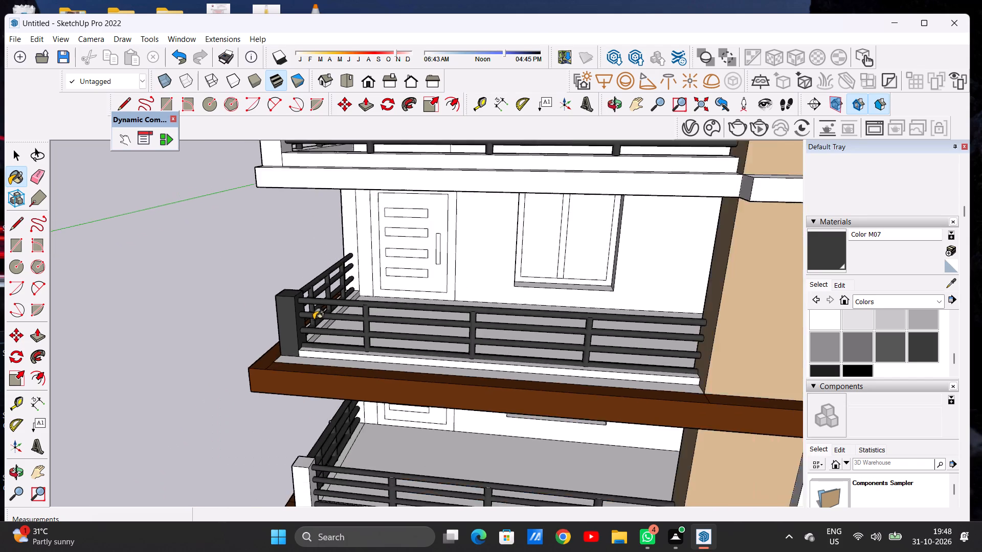
Paint the third-floor corner pillar's rear face, where the side railing meets it, with Color M07.
scroll(314, 319, "down", 5)
scroll(326, 320, "up", 1)
scroll(326, 320, "down", 8)
middle_click_drag(345, 334, 360, 284)
scroll(361, 306, "down", 8)
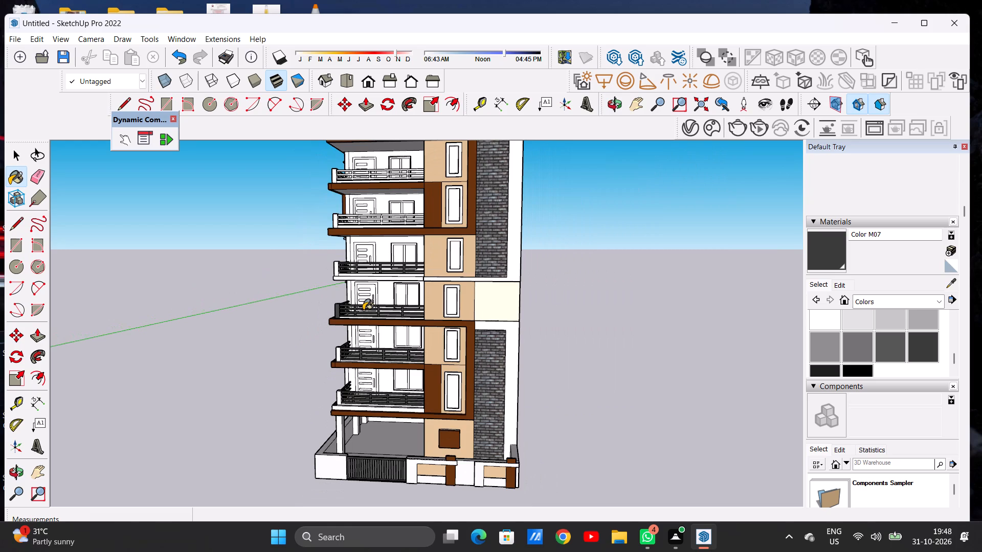
scroll(346, 310, "up", 13)
middle_click_drag(337, 311, 332, 311)
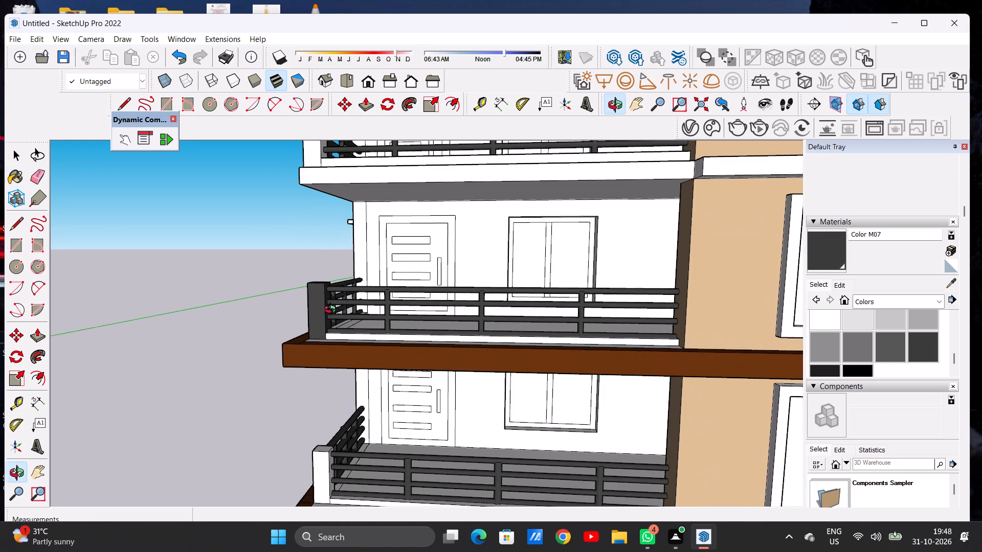
middle_click_drag(332, 311, 341, 415)
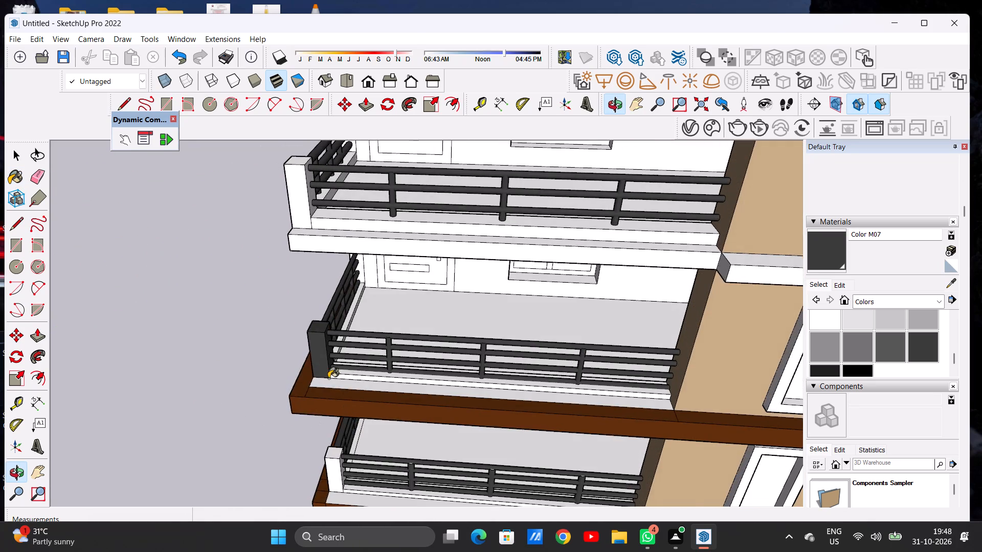
middle_click_drag(309, 363, 488, 330)
middle_click_drag(359, 332, 520, 325)
middle_click_drag(444, 326, 616, 307)
scroll(560, 322, "up", 13)
left_click(556, 302)
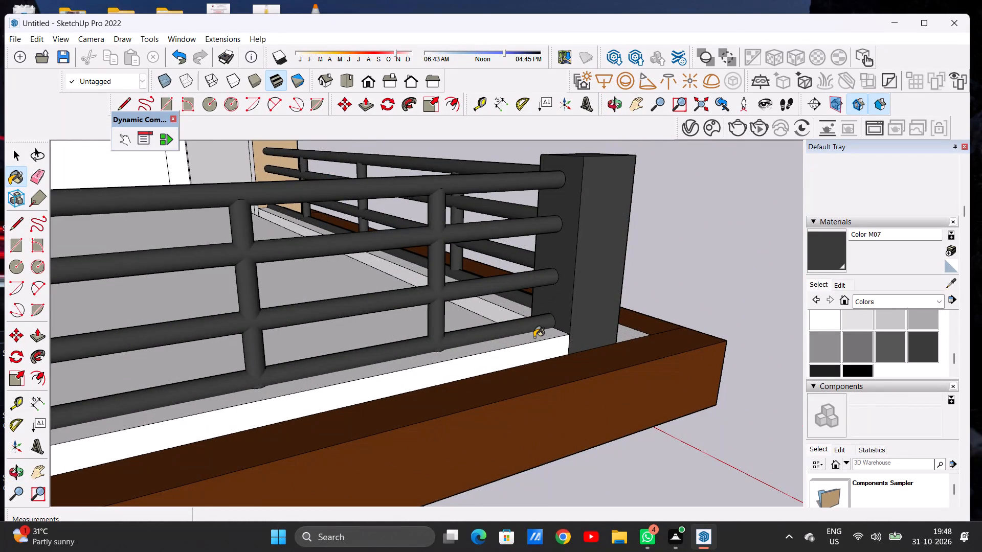
Paint the front, top and inner side faces of the second-floor balcony's corner pillar with Color M07.
scroll(398, 337, "down", 10)
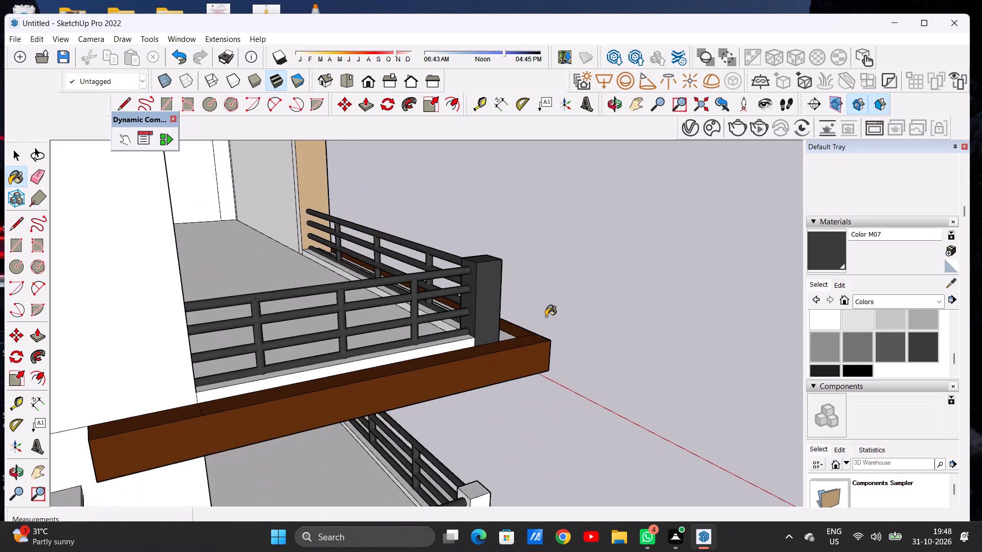
middle_click_drag(544, 315, 254, 330)
middle_click_drag(399, 309, 182, 282)
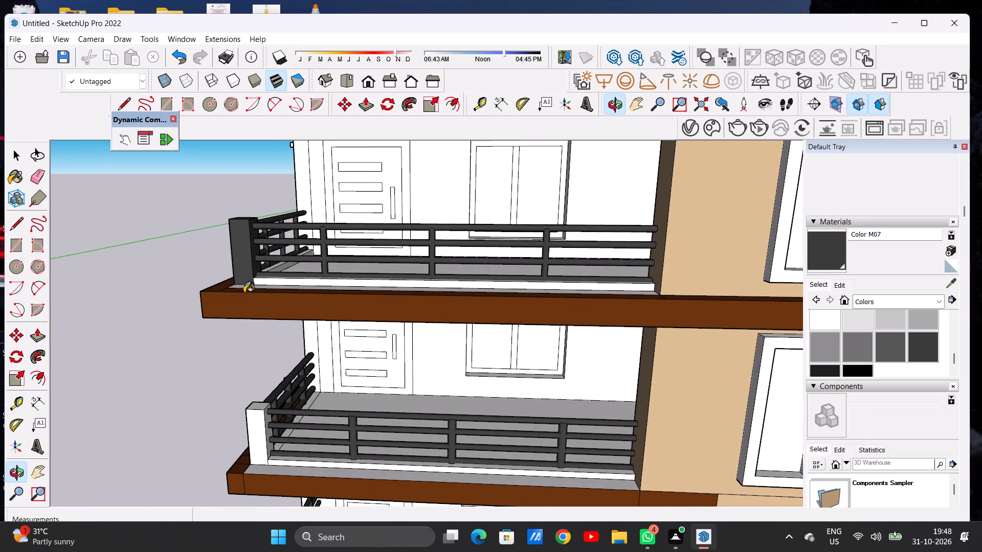
middle_click_drag(309, 277, 318, 368)
middle_click_drag(318, 368, 316, 294)
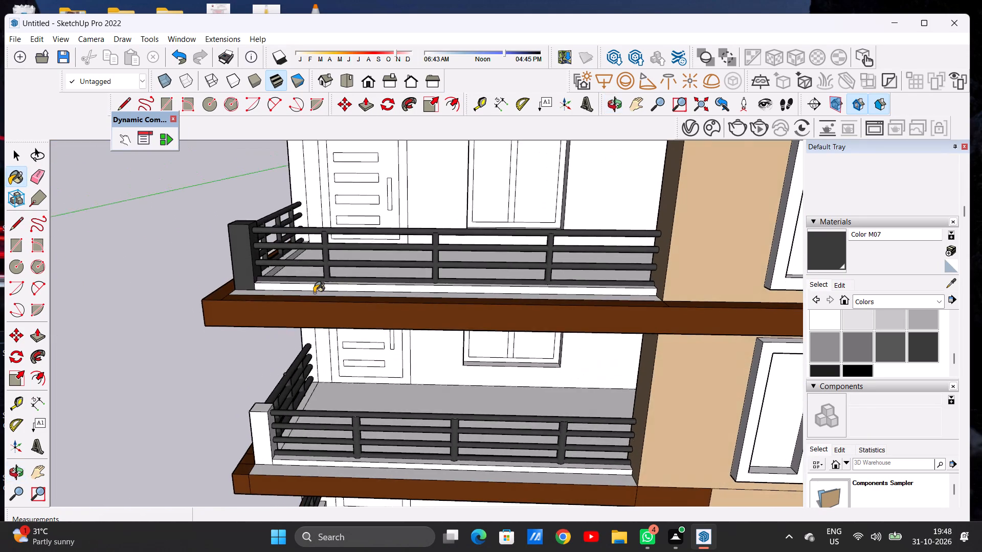
scroll(314, 298, "down", 13)
scroll(305, 389, "up", 4)
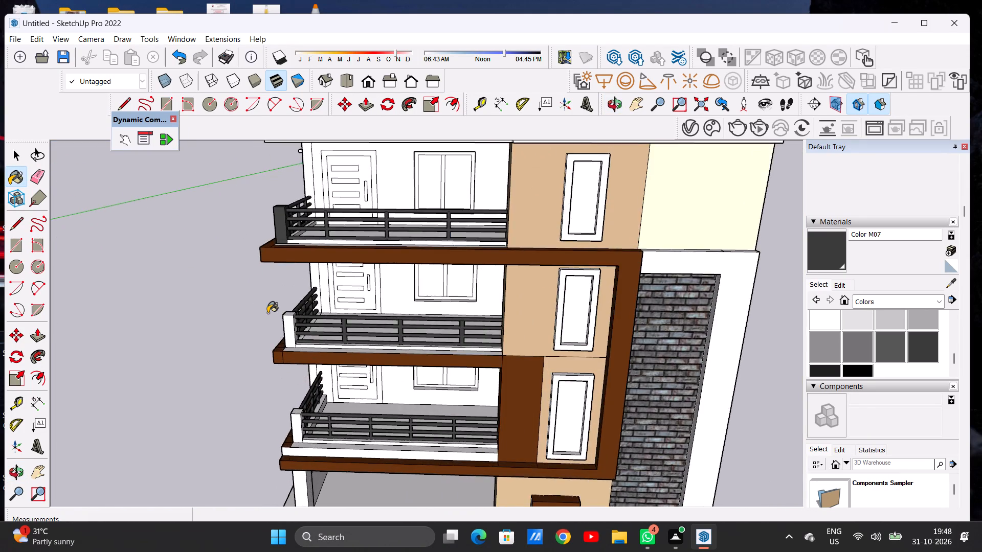
scroll(267, 312, "up", 5)
scroll(267, 312, "down", 1)
scroll(267, 312, "up", 3)
left_click(423, 344)
left_click(433, 326)
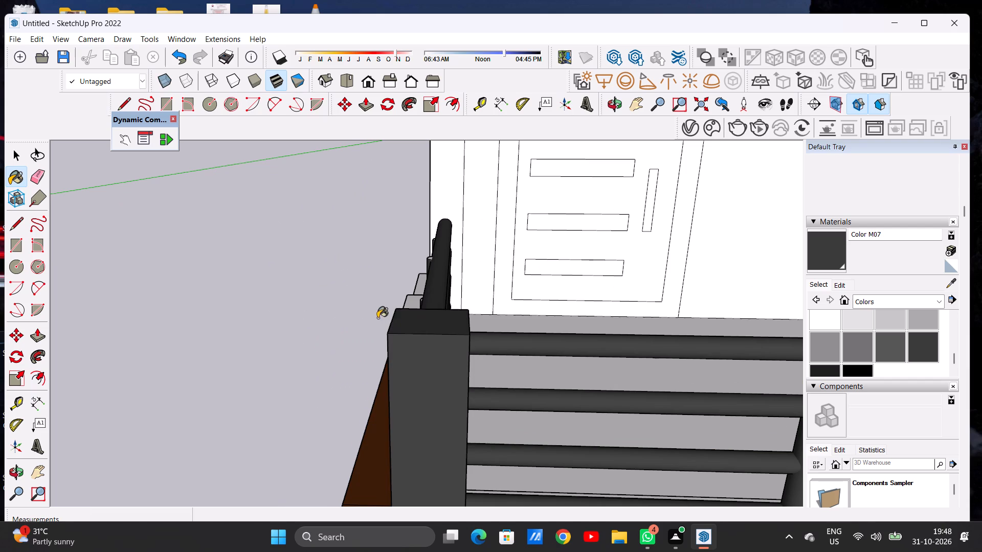
scroll(377, 318, "down", 6)
middle_click_drag(423, 352, 316, 357)
scroll(375, 314, "up", 6)
left_click(359, 327)
Paint the outer side and rear faces of the second-floor balcony's corner pillar with Color M07.
middle_click_drag(332, 329, 495, 313)
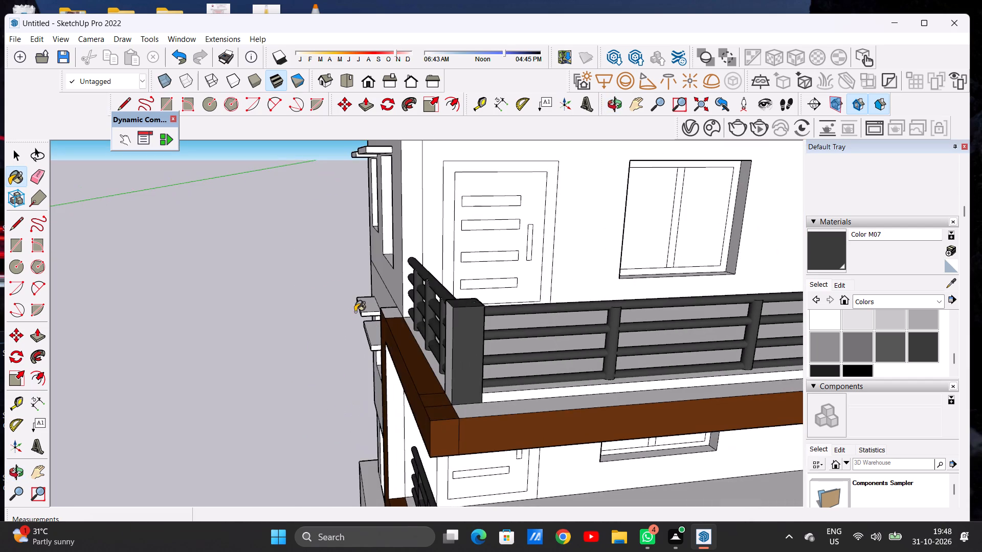
scroll(354, 316, "down", 10)
middle_click_drag(390, 340, 621, 335)
scroll(472, 337, "up", 5)
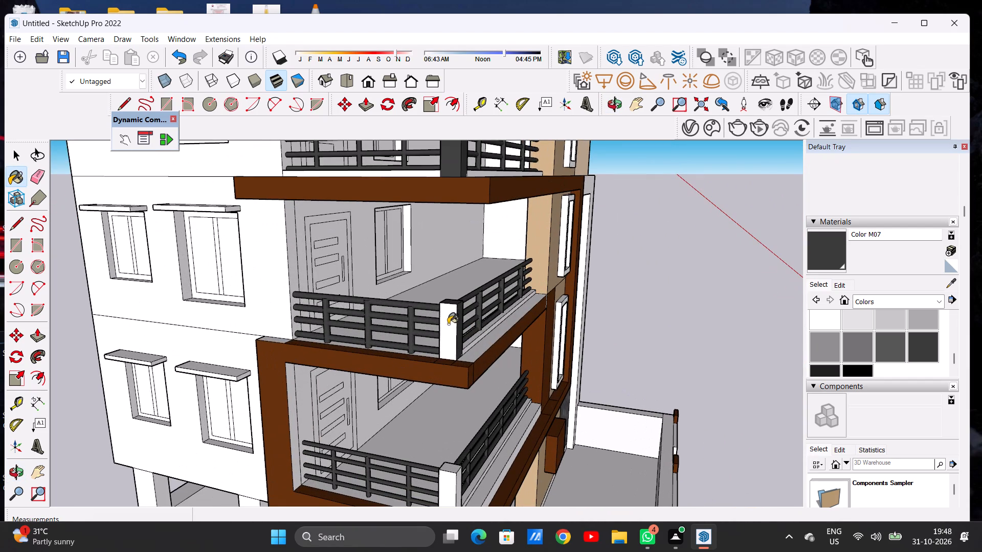
left_click(448, 324)
middle_click_drag(439, 320, 609, 335)
scroll(519, 312, "up", 7)
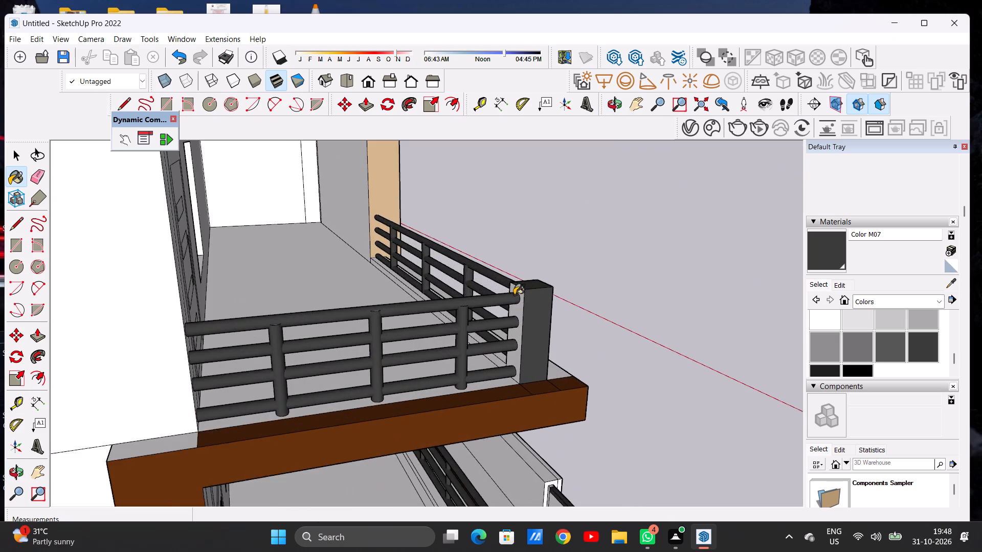
scroll(514, 295, "up", 5)
left_click(520, 291)
left_click(525, 291)
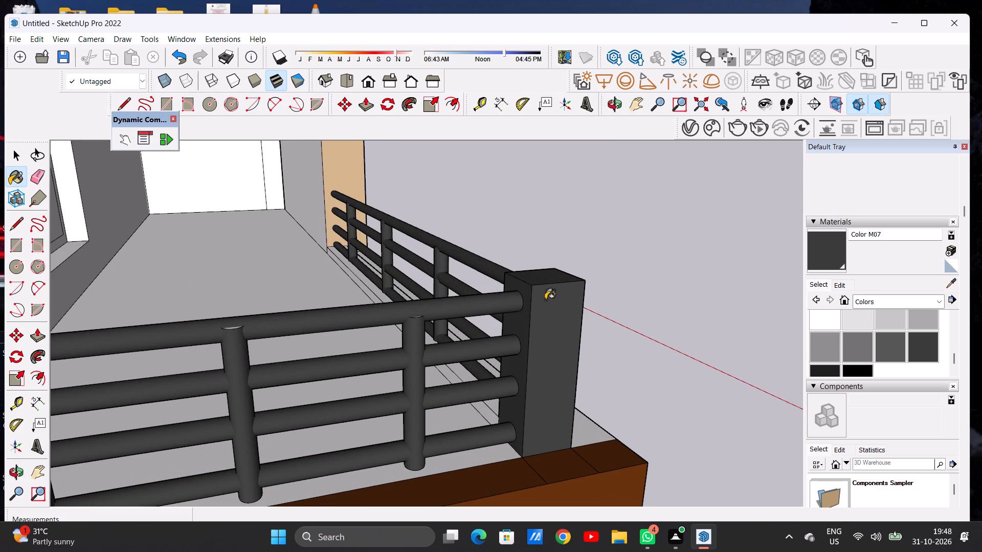
Paint the front and outer side faces of the first-floor balcony's corner pillar with Color M07.
middle_click_drag(573, 301, 272, 307)
scroll(341, 309, "down", 9)
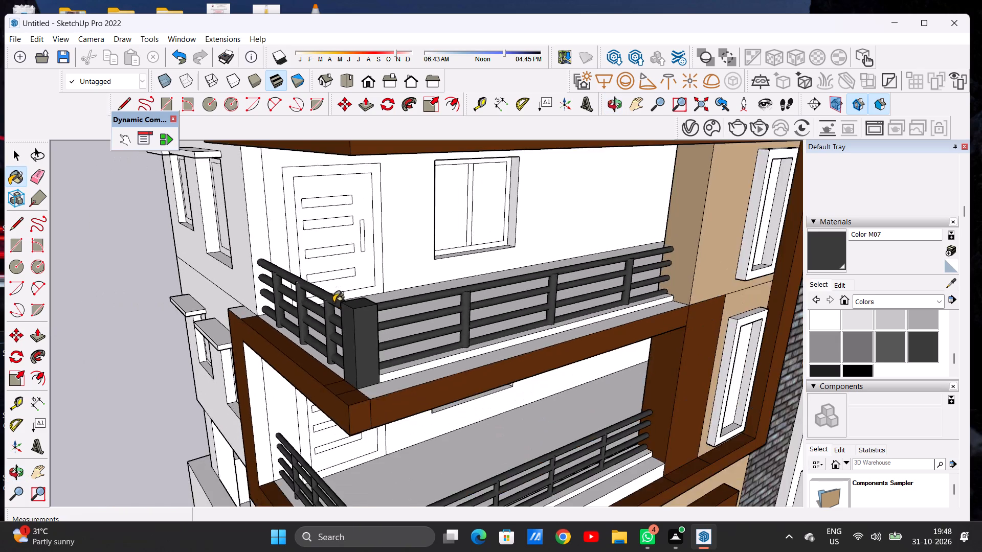
scroll(333, 304, "down", 14)
scroll(332, 395, "up", 4)
scroll(332, 395, "down", 2)
scroll(336, 395, "up", 4)
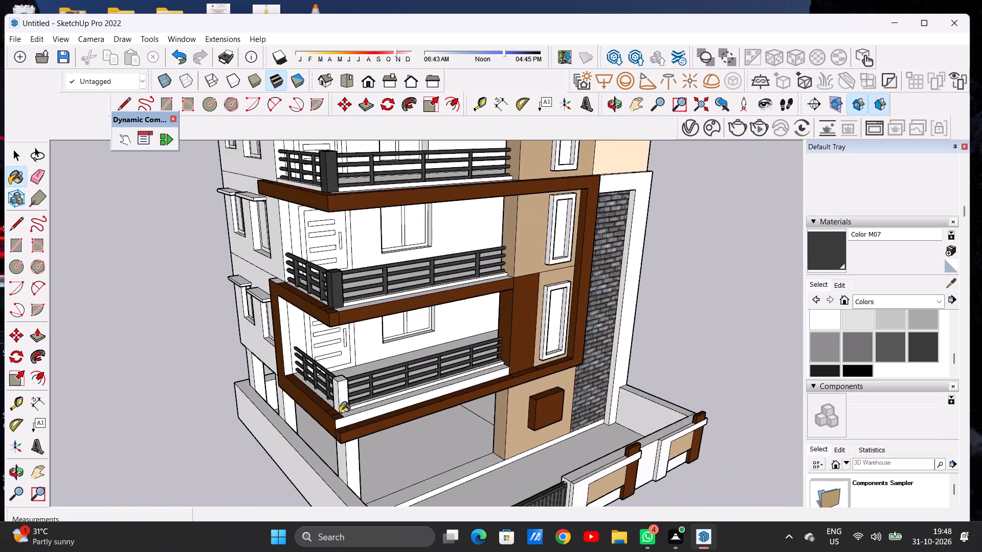
scroll(340, 413, "up", 10)
left_click(350, 360)
left_click(327, 349)
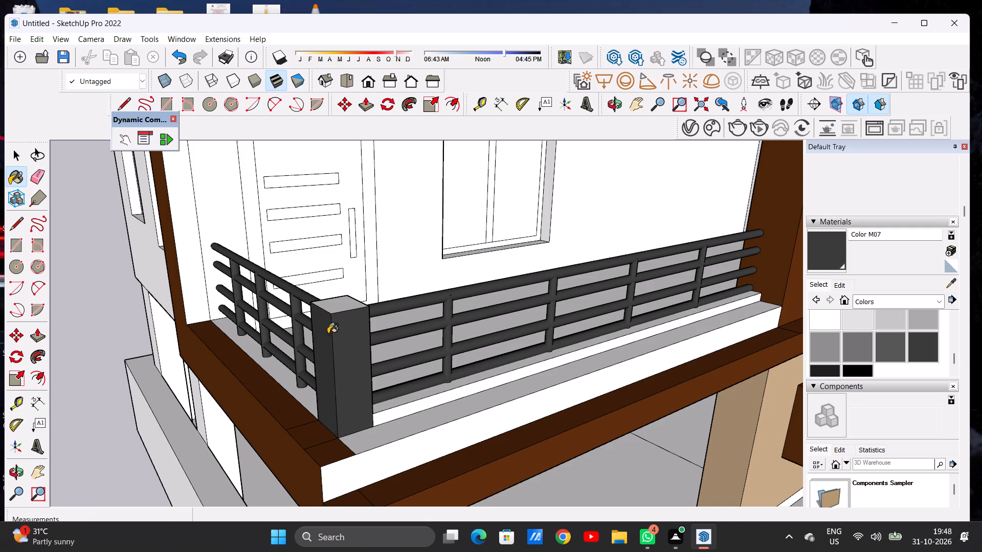
Paint the top, rear and inner side faces of the first-floor balcony's corner pillar with Color M07.
middle_click_drag(327, 334, 572, 343)
scroll(562, 313, "up", 5)
left_click(535, 307)
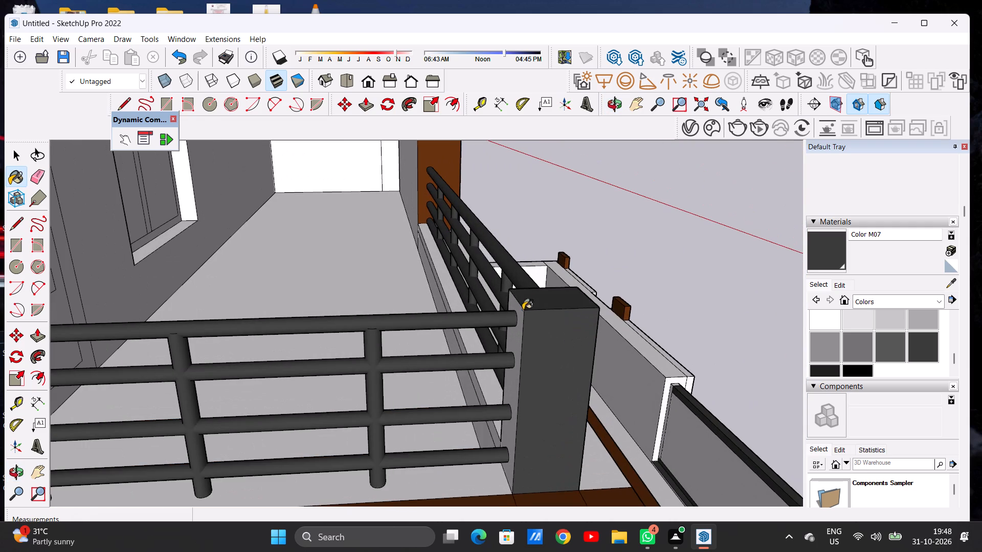
middle_click_drag(498, 347, 556, 370)
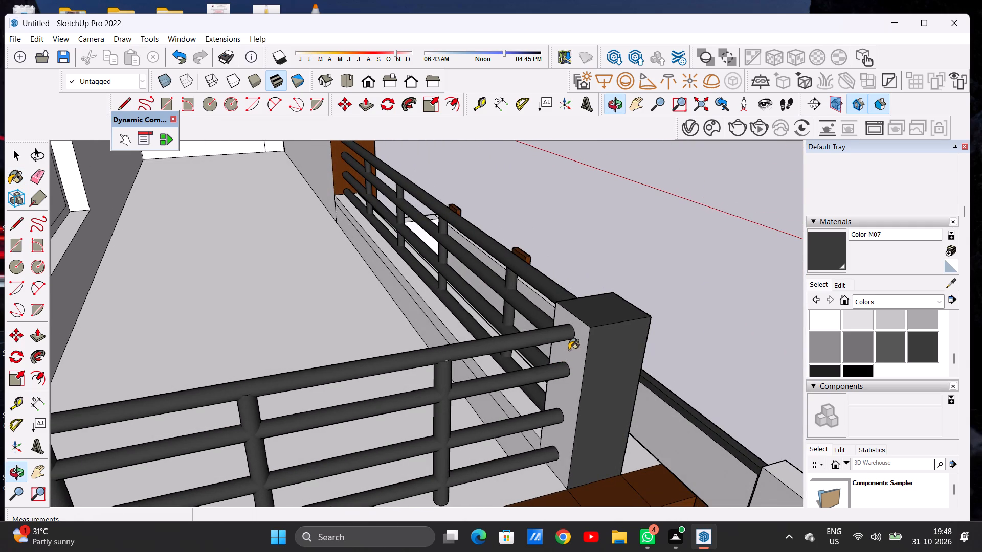
left_click(569, 350)
scroll(453, 338, "down", 8)
middle_click_drag(497, 345, 148, 354)
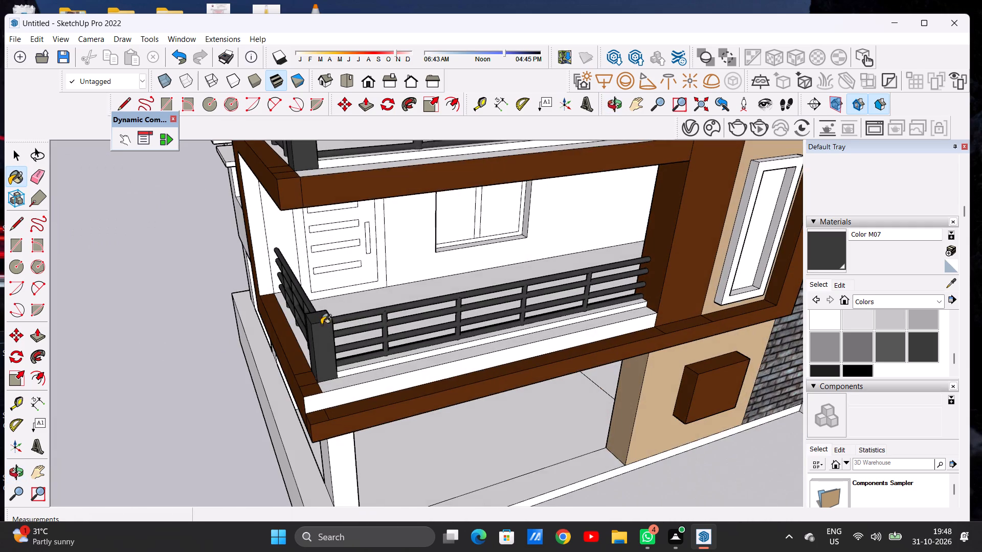
middle_click_drag(344, 319, 121, 306)
scroll(283, 286, "up", 5)
scroll(316, 290, "down", 6)
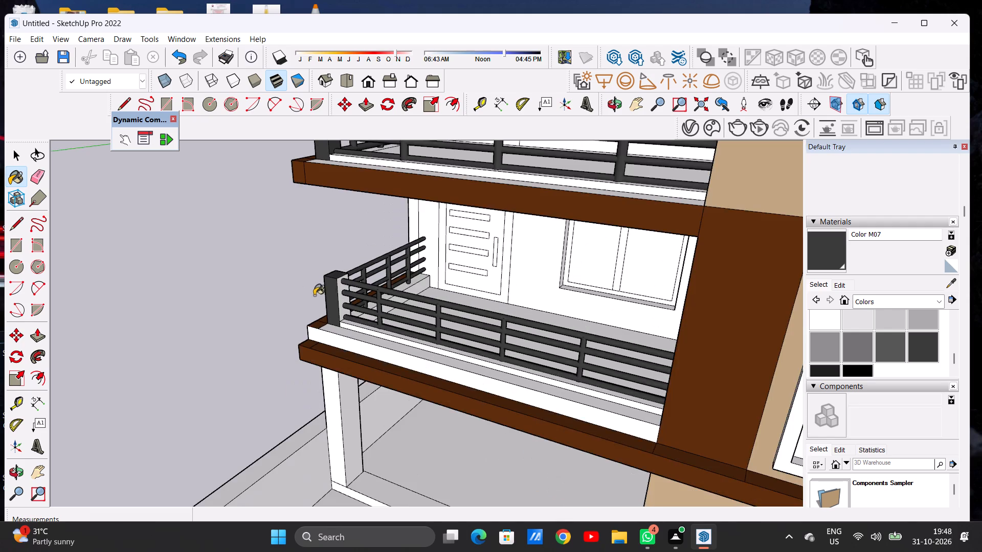
scroll(344, 285, "up", 14)
left_click(323, 285)
Paint the front, outer side and top faces of the fourth-floor balcony's corner pillar with Color M07.
scroll(336, 315, "down", 5)
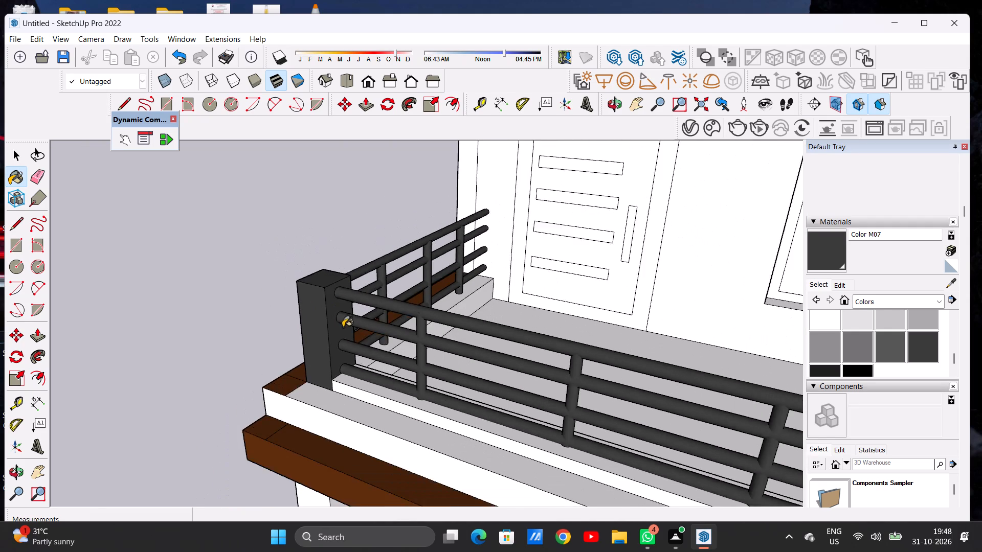
scroll(343, 327, "down", 20)
scroll(343, 327, "down", 11)
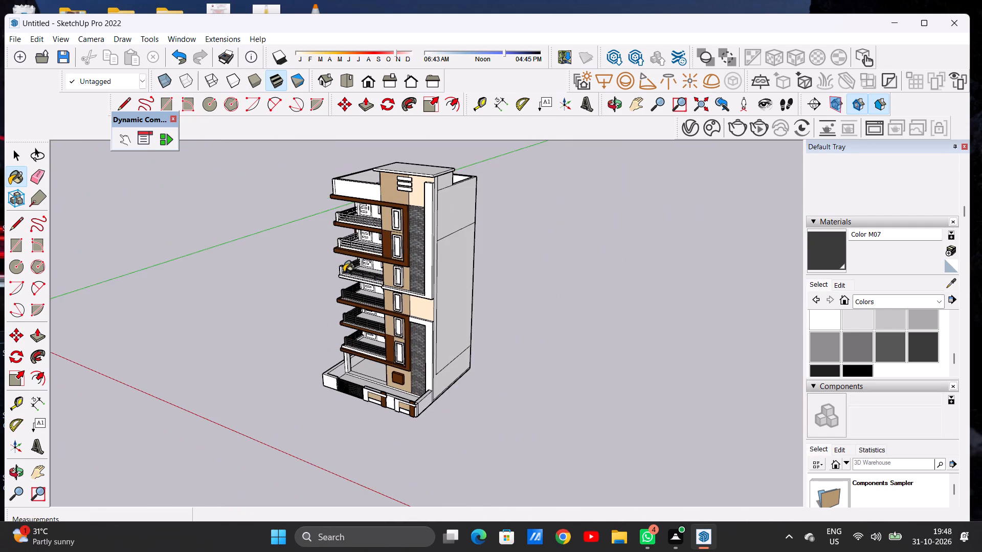
scroll(343, 250, "up", 8)
scroll(348, 281, "down", 1)
scroll(348, 281, "up", 13)
middle_click_drag(340, 282, 385, 286)
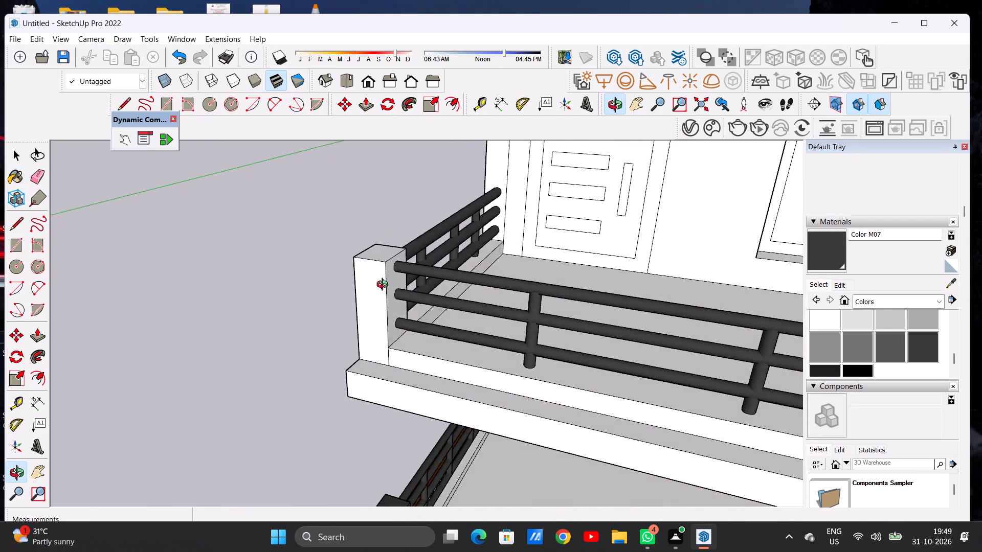
middle_click_drag(385, 286, 489, 275)
scroll(300, 309, "down", 14)
middle_click_drag(332, 310, 452, 285)
scroll(359, 319, "up", 2)
scroll(358, 319, "down", 1)
scroll(356, 320, "up", 8)
scroll(345, 314, "down", 1)
scroll(345, 314, "up", 9)
left_click(350, 304)
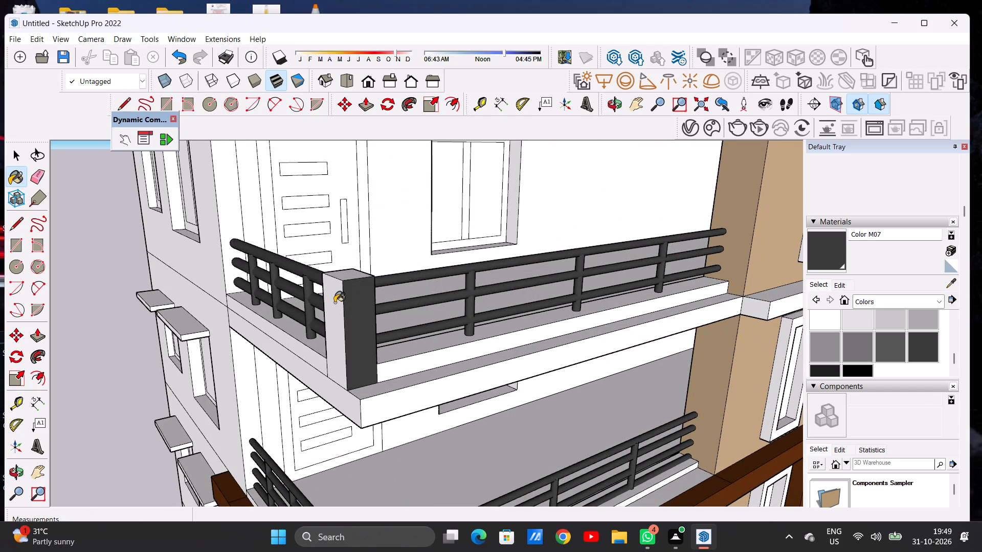
left_click(334, 303)
middle_click_drag(342, 297, 334, 358)
left_click(332, 350)
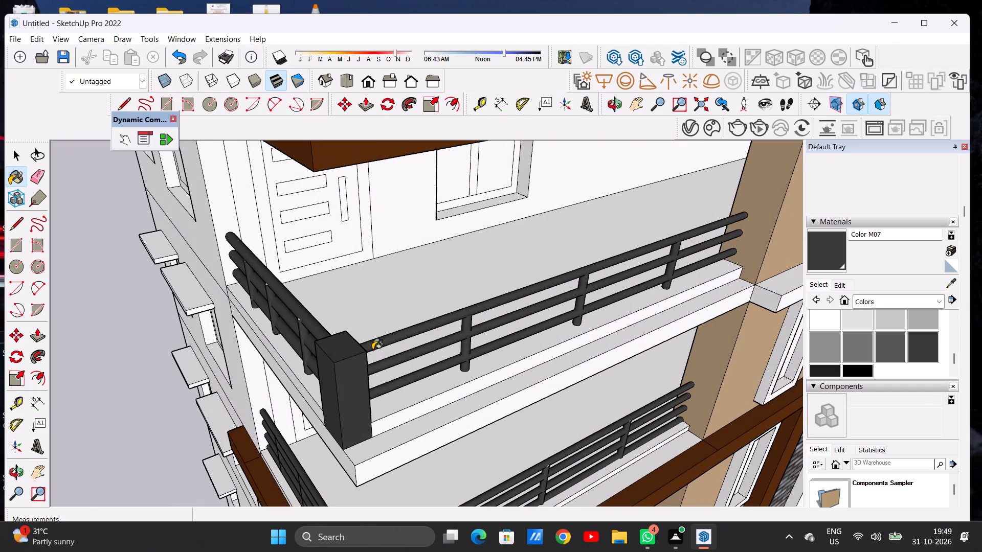
Paint the inner side and rear faces of the fourth-floor balcony's corner pillar with Color M07.
middle_click_drag(372, 349, 172, 329)
scroll(224, 287, "up", 5)
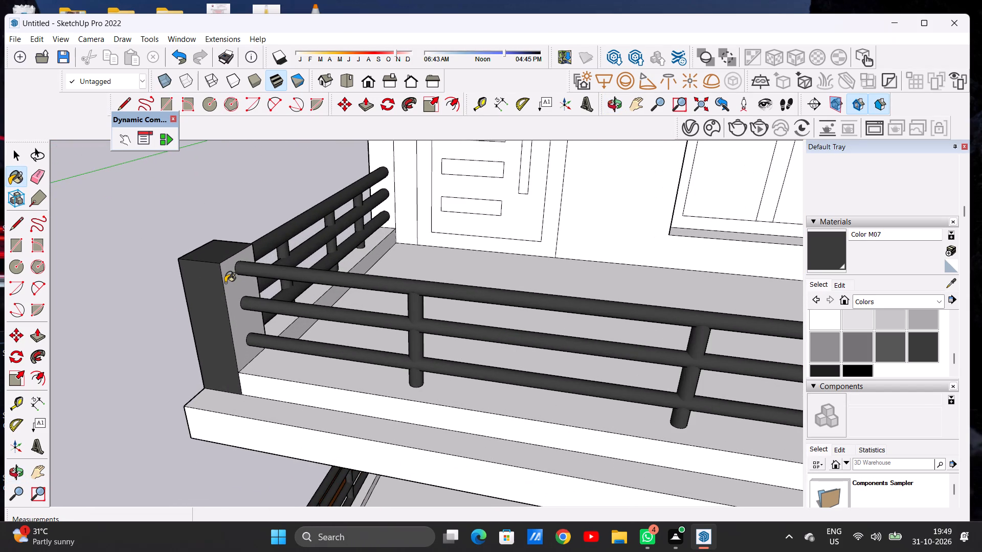
left_click(225, 283)
scroll(237, 323, "down", 11)
middle_click_drag(244, 334, 316, 319)
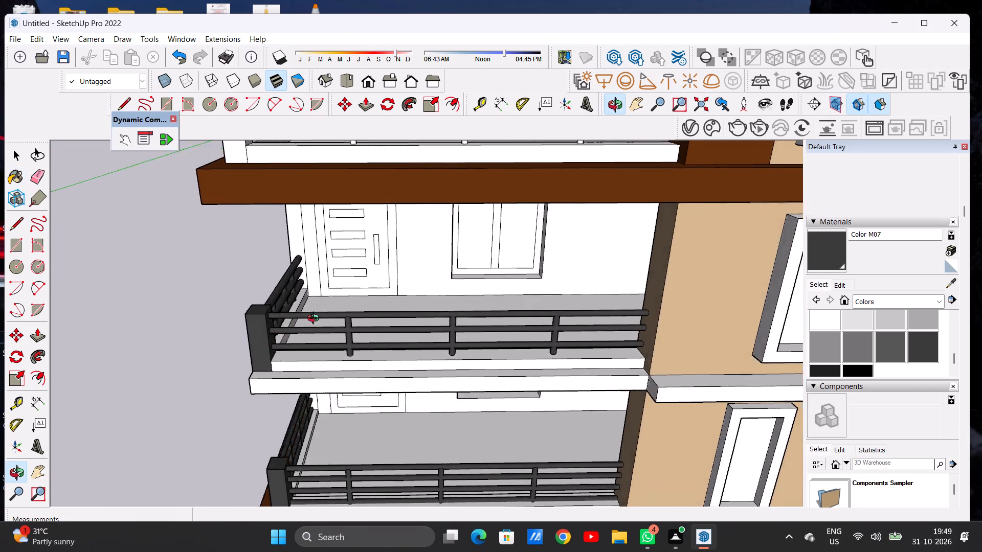
middle_click_drag(316, 319, 384, 320)
middle_click_drag(269, 332, 412, 332)
middle_click_drag(317, 338, 412, 342)
middle_click_drag(279, 359, 389, 352)
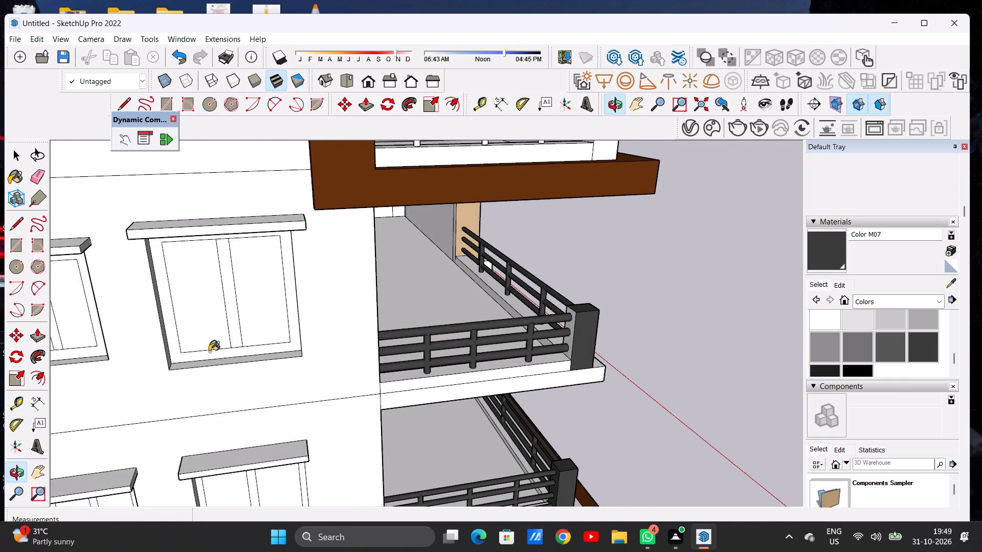
left_click(573, 320)
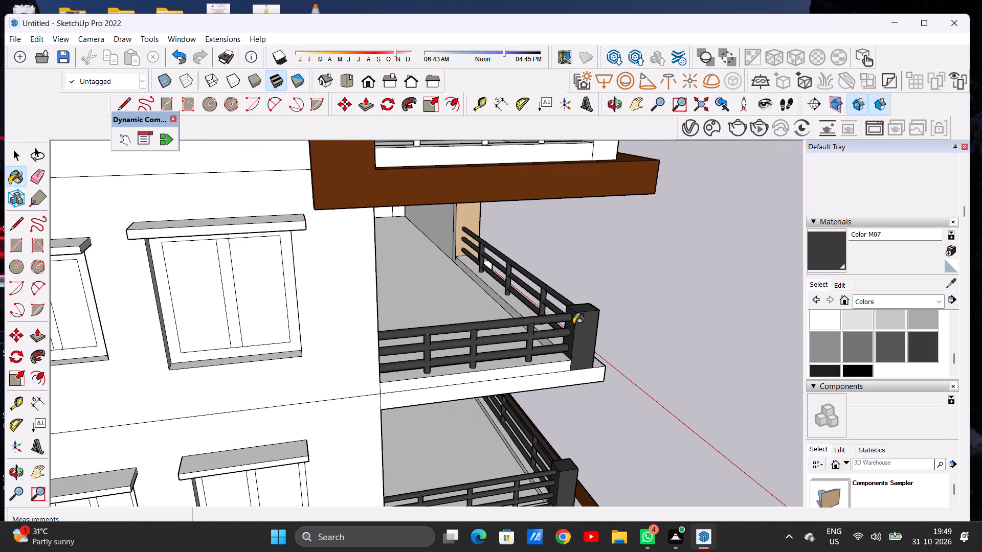
Paint the front, top and outer side faces of the fifth-floor balcony's corner pillar with Color M07.
middle_click_drag(622, 323, 389, 325)
scroll(406, 313, "down", 14)
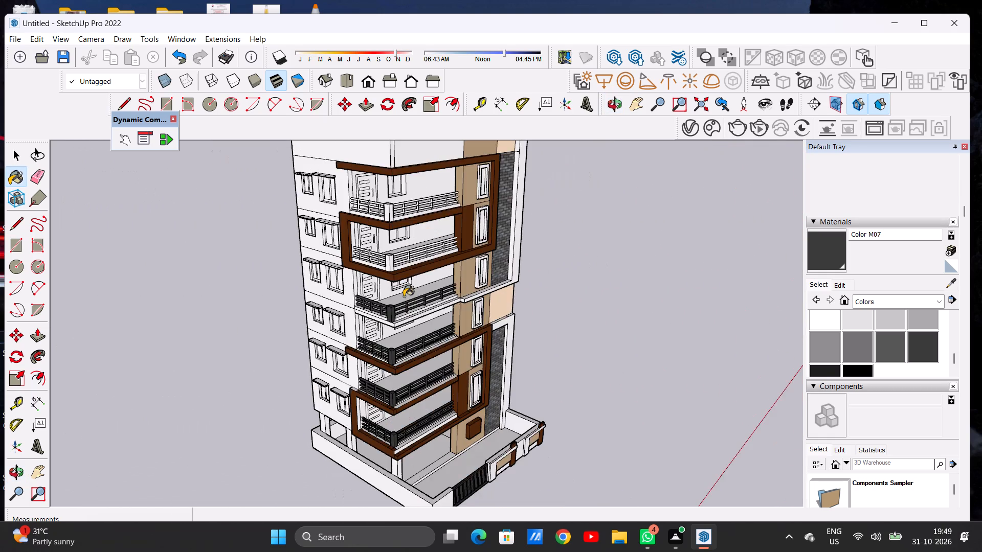
scroll(404, 296, "down", 4)
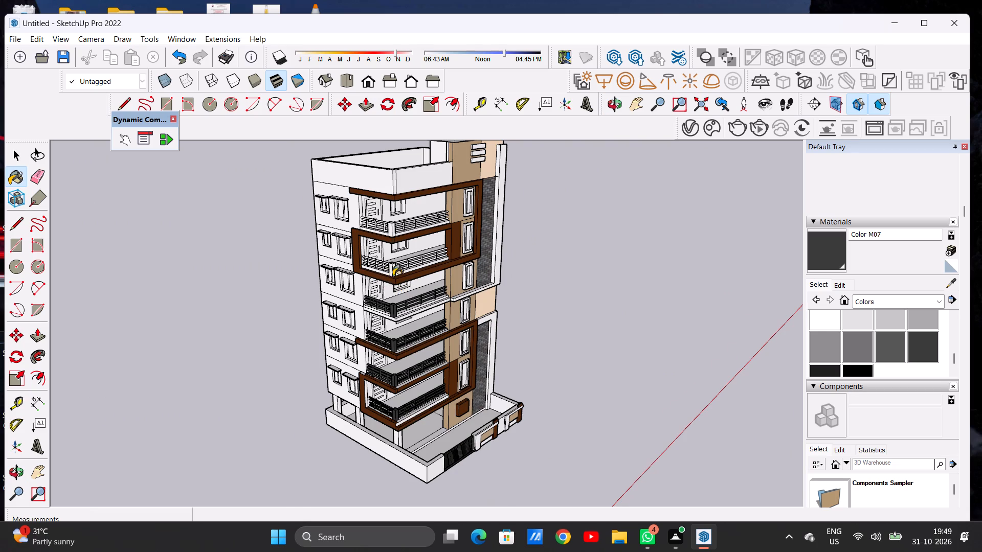
scroll(407, 276, "up", 12)
scroll(395, 278, "down", 1)
scroll(387, 270, "up", 6)
middle_click_drag(368, 261, 315, 323)
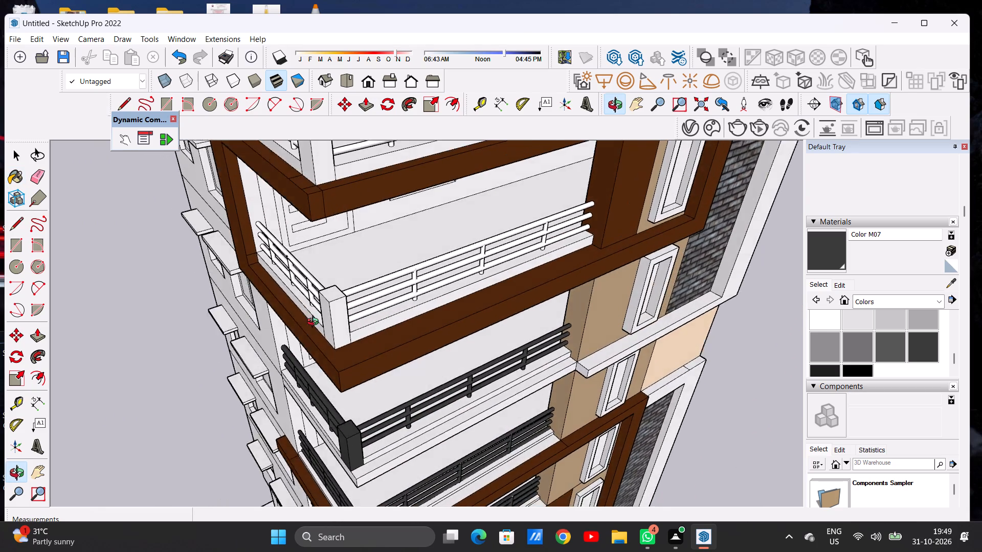
middle_click_drag(315, 323, 288, 325)
scroll(318, 302, "up", 7)
left_click(316, 301)
left_click(301, 277)
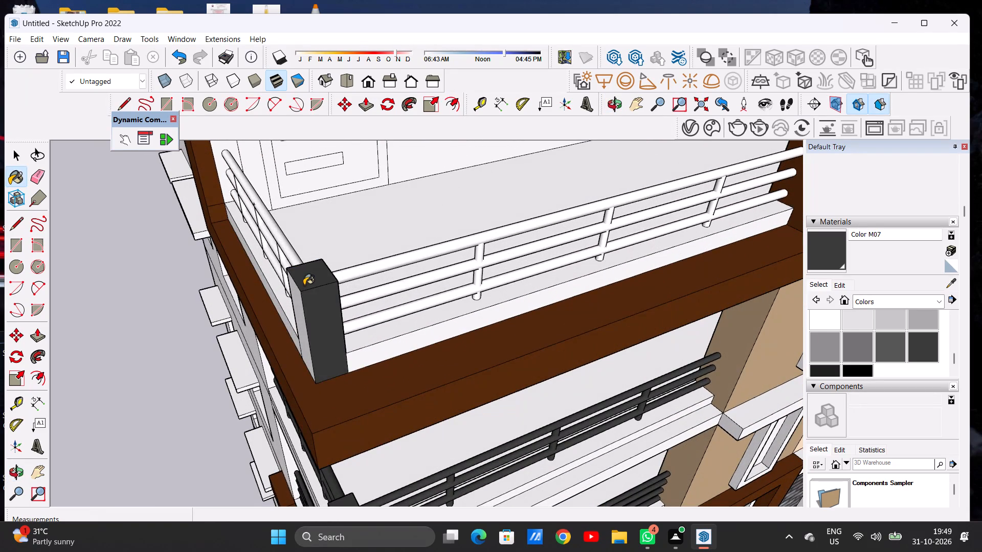
middle_click_drag(309, 294, 394, 247)
left_click(377, 266)
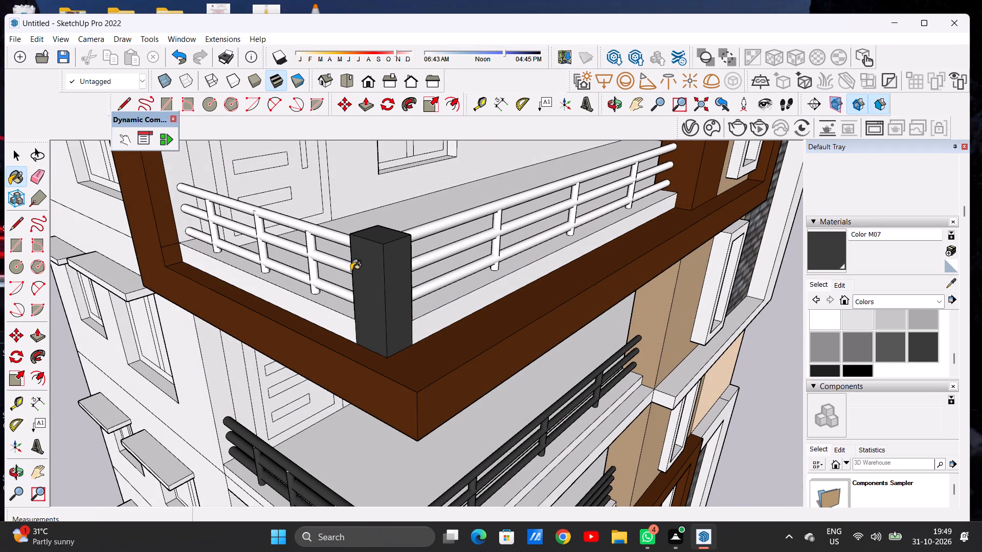
Paint the rear and inner side faces of the fifth-floor balcony's corner pillar with Color M07.
scroll(349, 278, "down", 6)
middle_click_drag(341, 276, 496, 274)
middle_click_drag(418, 273, 631, 260)
middle_click(631, 260)
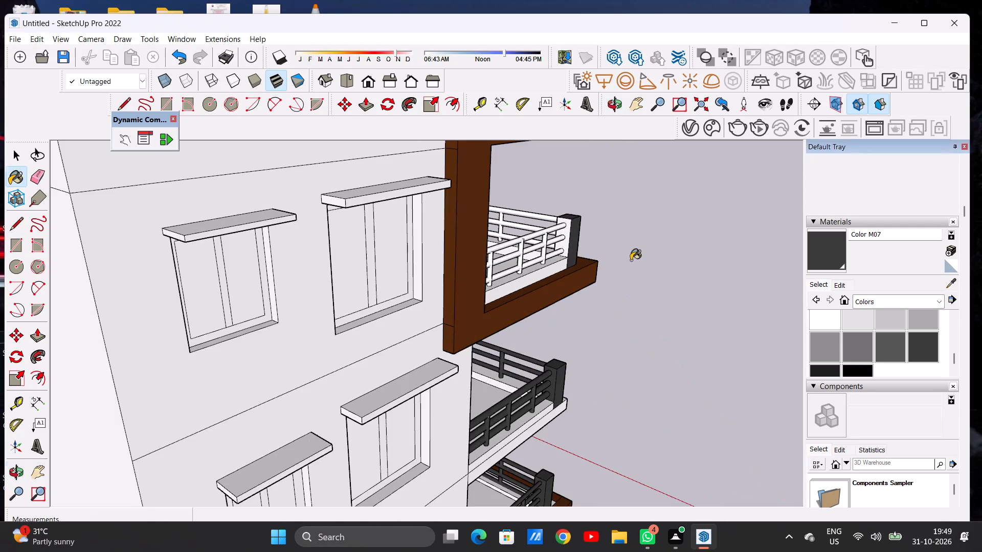
scroll(568, 240, "up", 2)
scroll(568, 240, "down", 1)
scroll(568, 240, "up", 8)
left_click(563, 217)
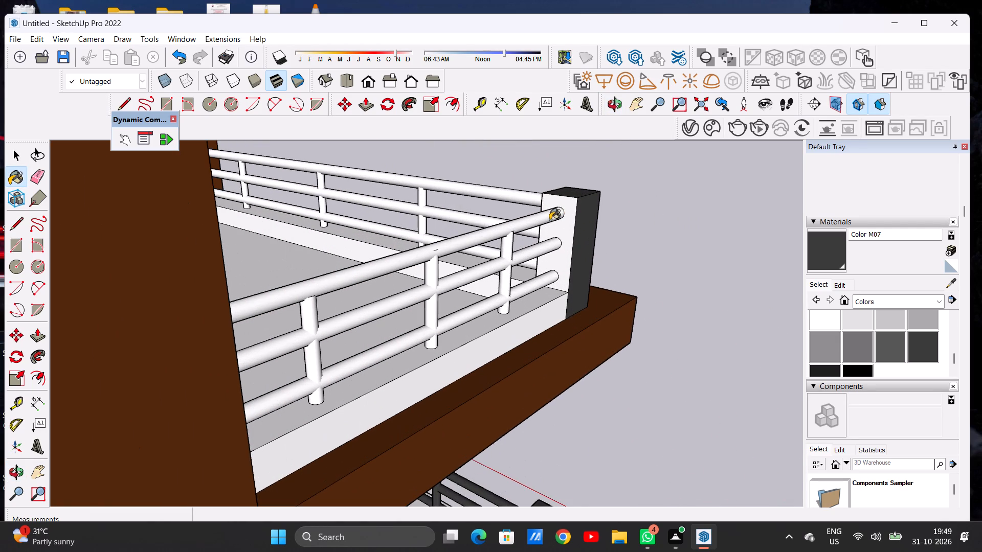
left_click(570, 205)
middle_click_drag(615, 203, 329, 256)
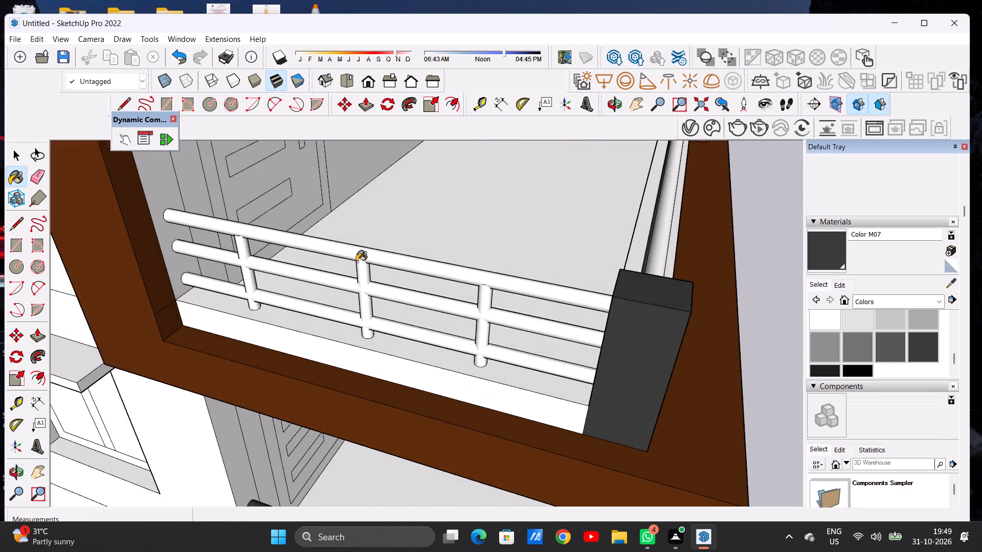
scroll(363, 266, "down", 10)
scroll(407, 271, "up", 1)
scroll(414, 271, "down", 2)
middle_click_drag(492, 269, 154, 258)
scroll(281, 239, "up", 12)
left_click(288, 211)
Paint the three horizontal rails of the fifth-floor balcony's front railing with Color M07.
scroll(298, 282, "down", 9)
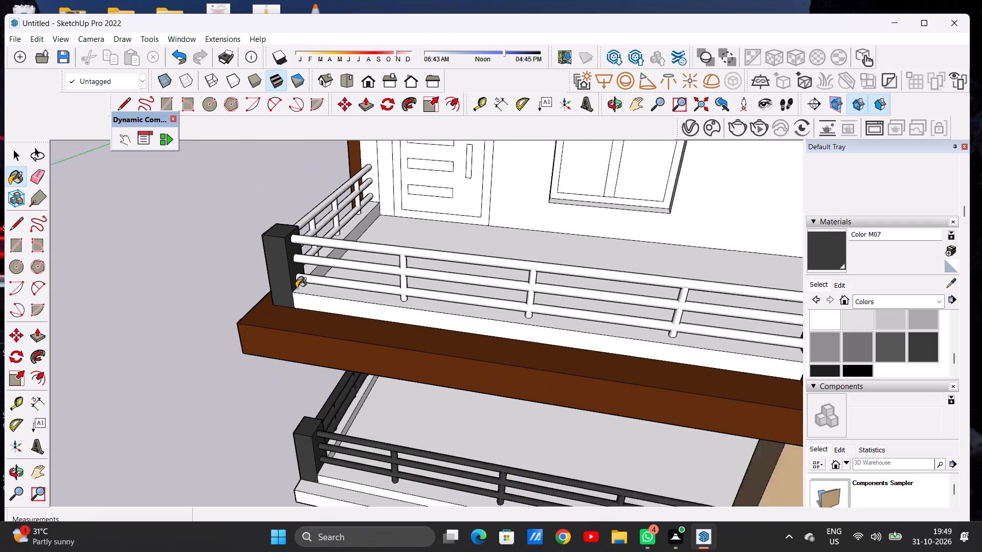
scroll(296, 288, "down", 9)
middle_click_drag(338, 306, 380, 249)
scroll(298, 263, "up", 3)
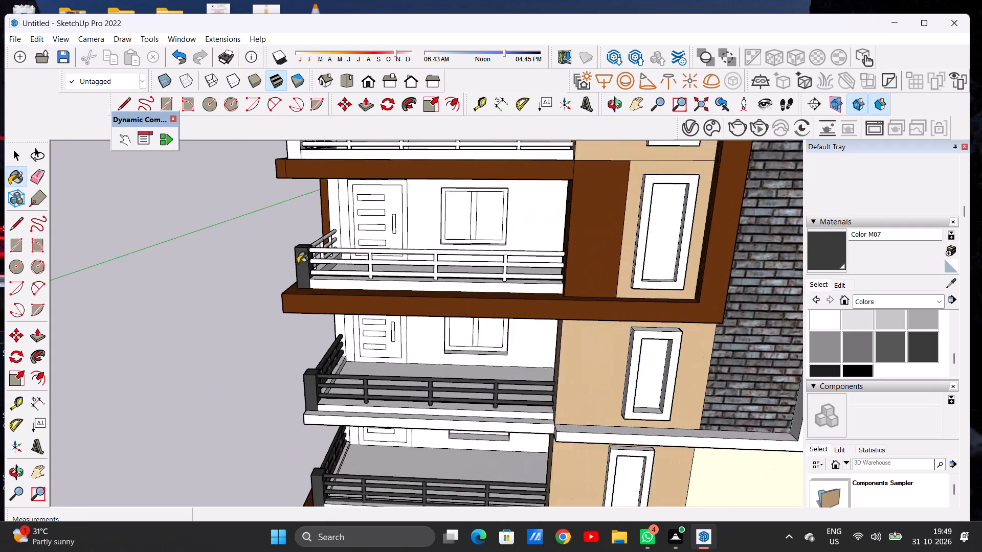
scroll(298, 263, "up", 15)
left_click(315, 316)
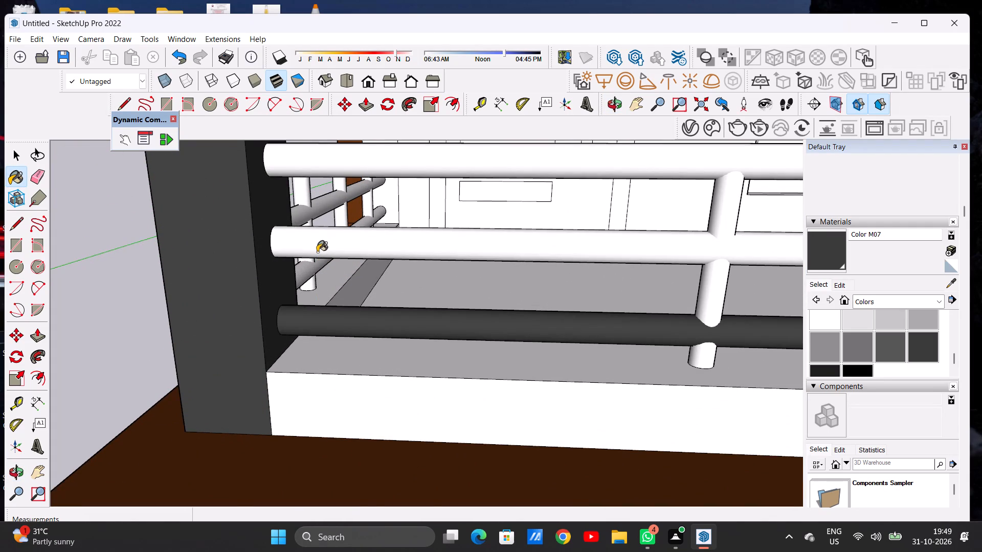
left_click(315, 249)
left_click(332, 166)
scroll(325, 290, "down", 8)
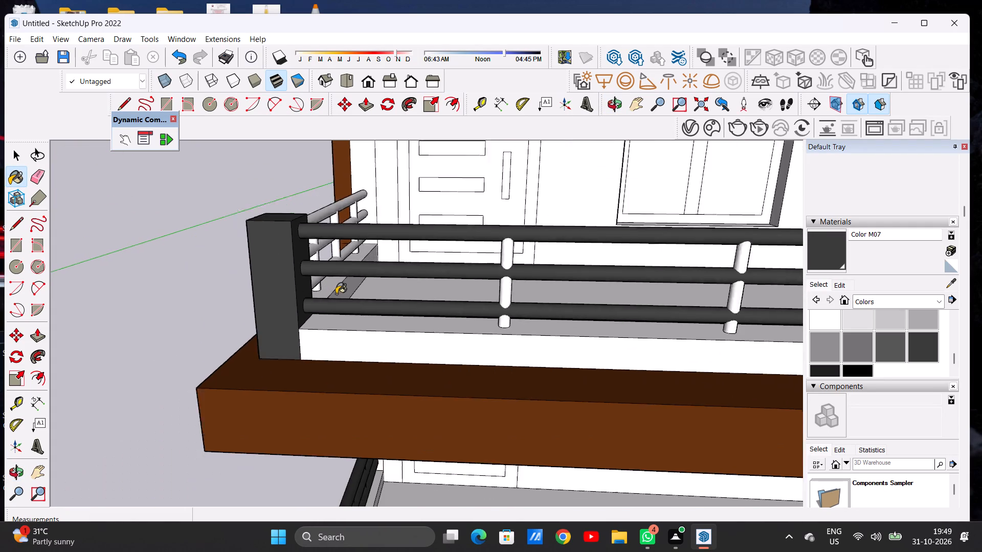
scroll(336, 294, "down", 8)
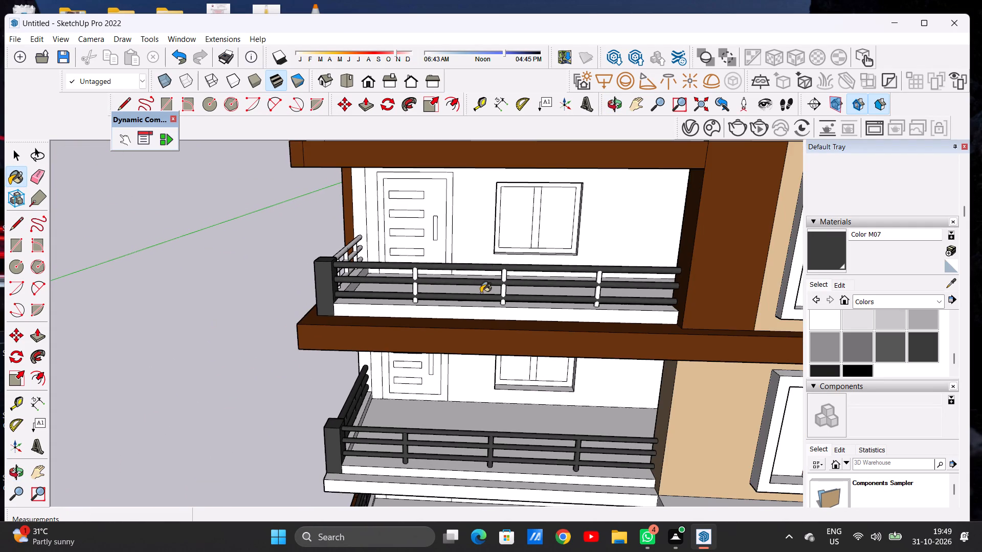
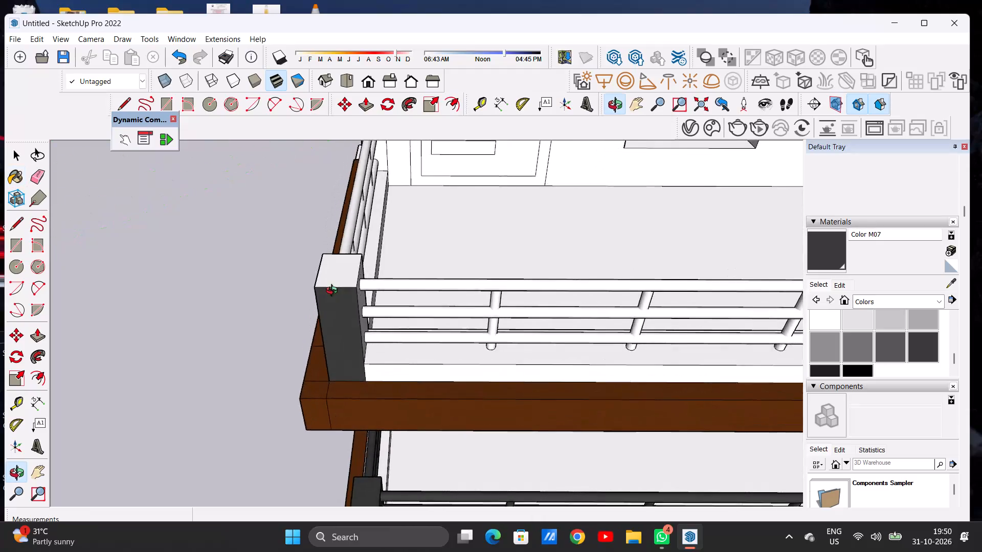
Paint the inner side, top and outer side faces of the topmost balcony's corner pillar with Color M07.
scroll(262, 239, "up", 4)
left_click(278, 232)
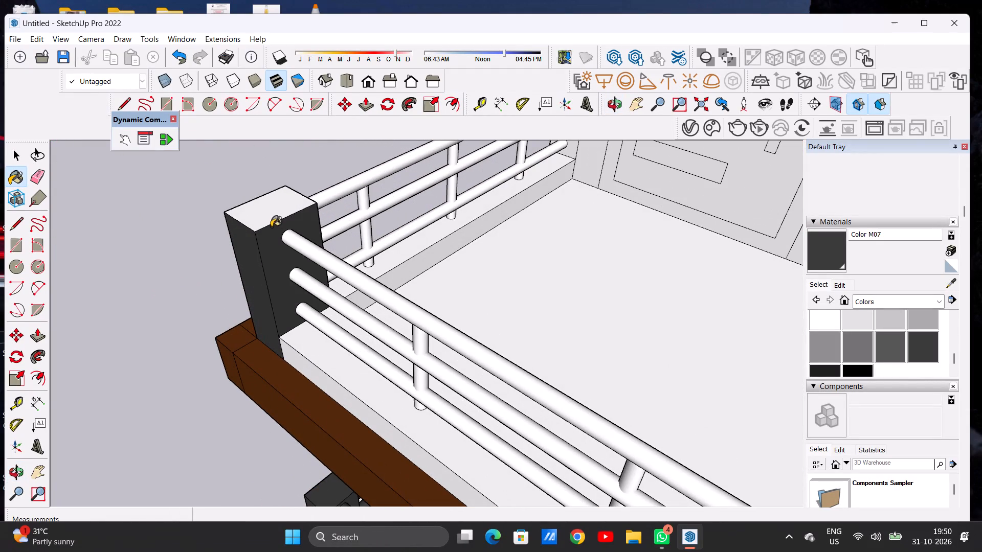
left_click(265, 215)
scroll(273, 244, "down", 6)
middle_click_drag(258, 257, 444, 222)
middle_click_drag(373, 251, 413, 251)
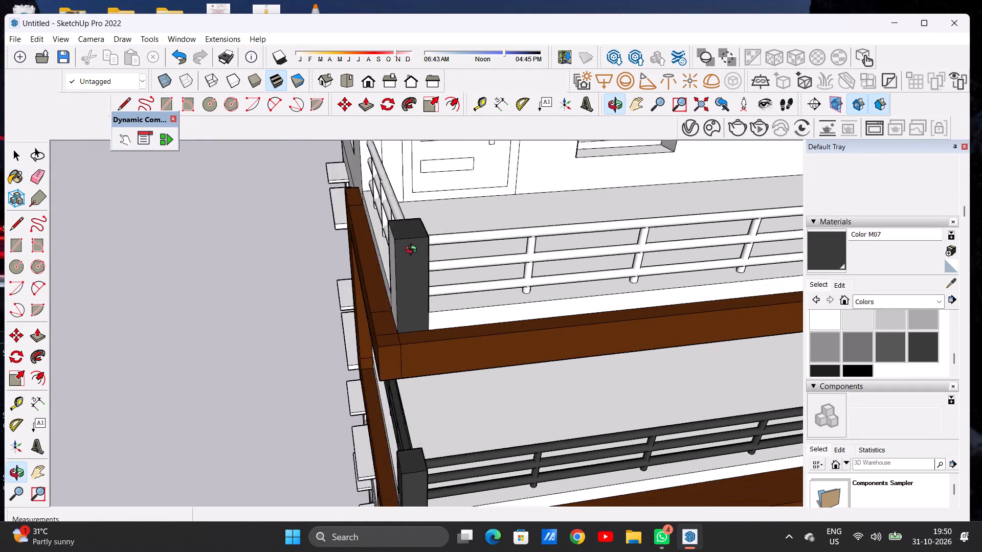
middle_click_drag(413, 251, 480, 254)
left_click(441, 256)
Paint the rear face of the topmost balcony's corner pillar, where the side railing meets it, with Color M07.
scroll(415, 255, "down", 11)
scroll(413, 262, "up", 1)
scroll(403, 280, "down", 7)
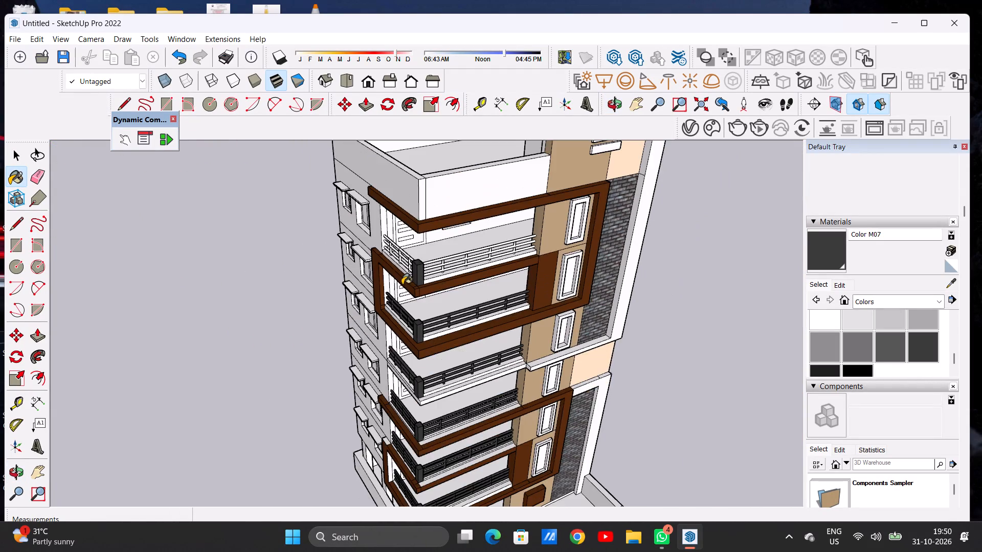
middle_click_drag(385, 259, 534, 236)
middle_click_drag(389, 269, 531, 263)
scroll(512, 244, "up", 6)
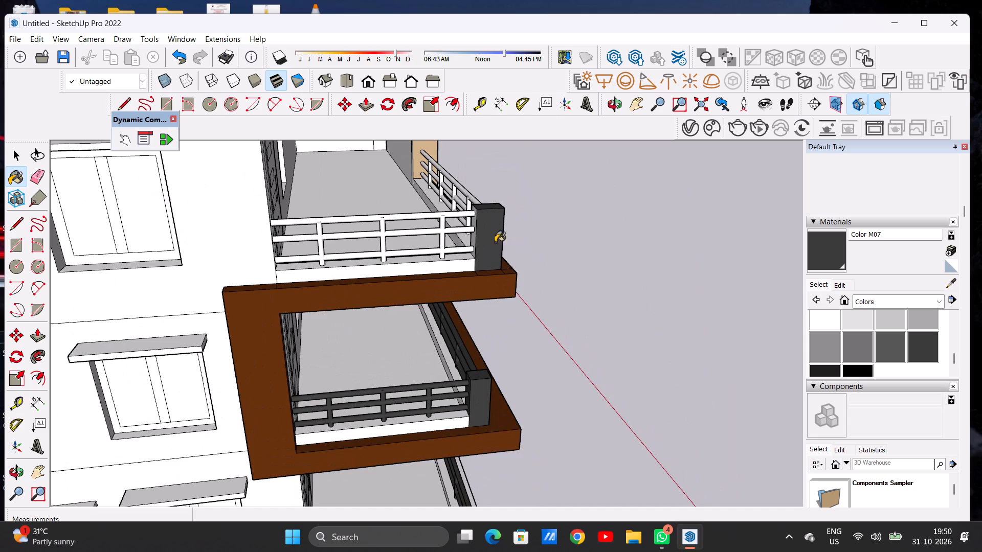
middle_click_drag(450, 248, 526, 259)
scroll(515, 231, "up", 8)
scroll(513, 220, "down", 1)
scroll(513, 220, "up", 2)
left_click(499, 210)
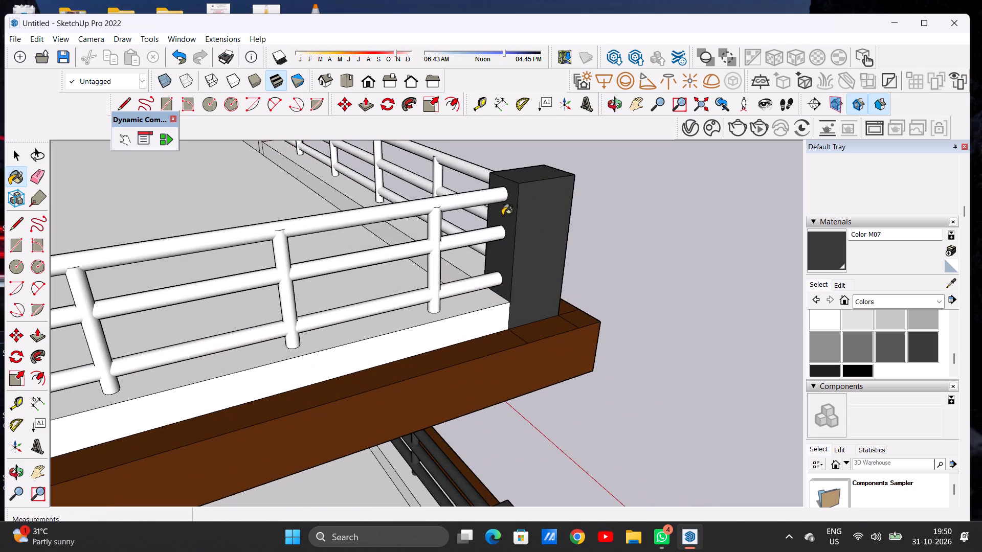
Paint the three horizontal rails of the topmost balcony's front railing with Color M07.
scroll(500, 240, "down", 17)
middle_click_drag(532, 250, 255, 261)
middle_click_drag(416, 239, 109, 242)
middle_click_drag(365, 194, 481, 180)
scroll(362, 228, "up", 7)
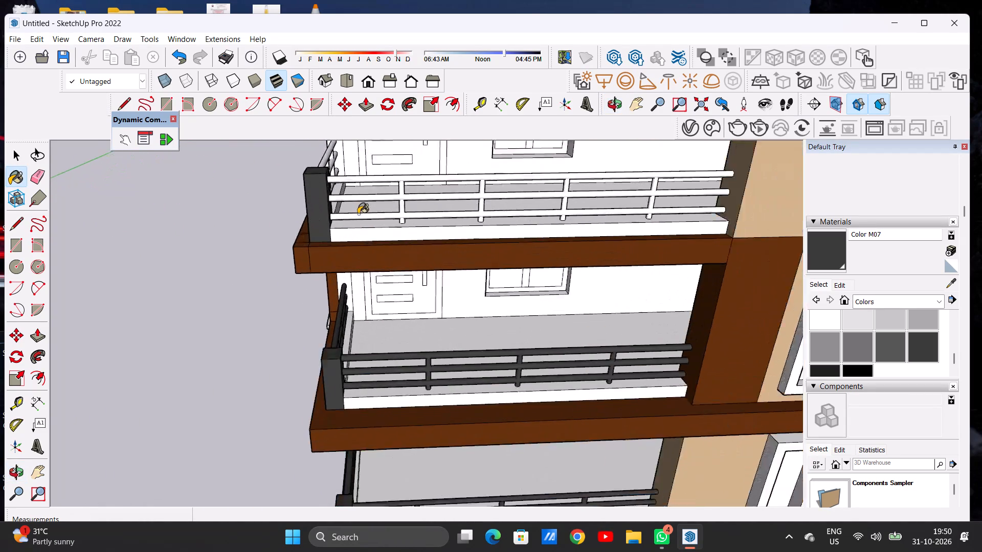
scroll(358, 214, "up", 9)
left_click(365, 217)
left_click(360, 175)
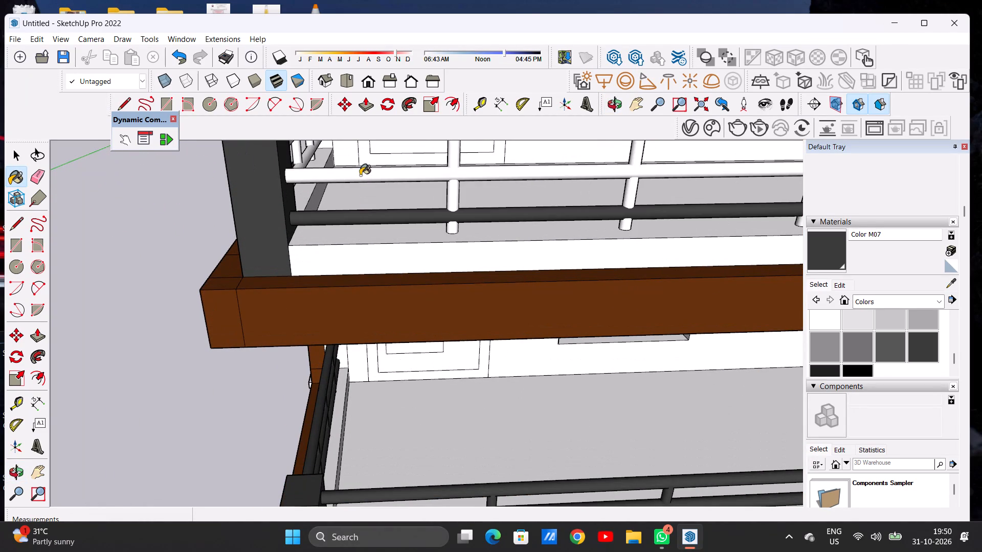
scroll(350, 258, "down", 12)
middle_click_drag(390, 259, 368, 223)
scroll(372, 207, "up", 13)
left_click(373, 197)
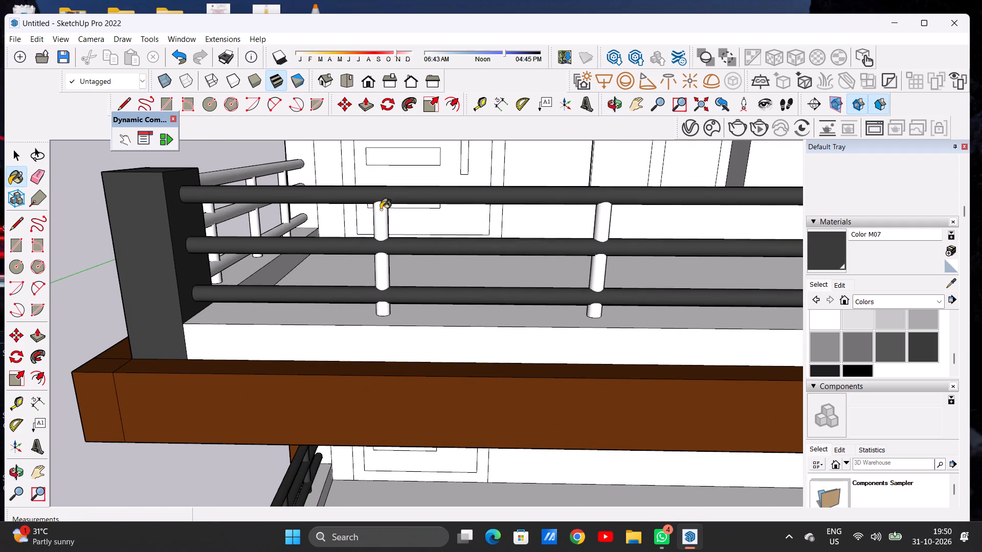
Paint the four vertical posts of the topmost balcony's front railing with Color M07.
left_click(379, 212)
scroll(351, 231, "down", 3)
scroll(350, 233, "up", 1)
scroll(350, 233, "down", 3)
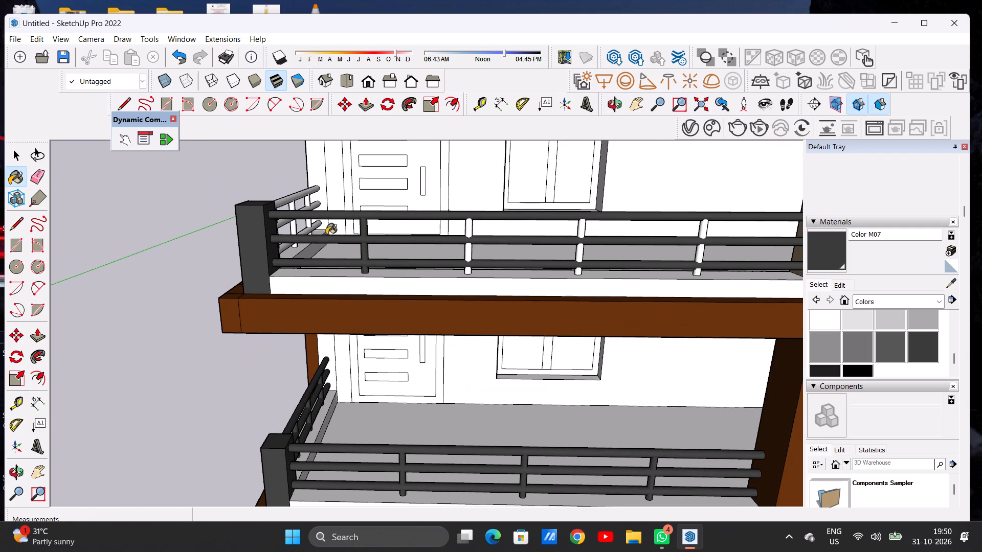
scroll(301, 231, "down", 9)
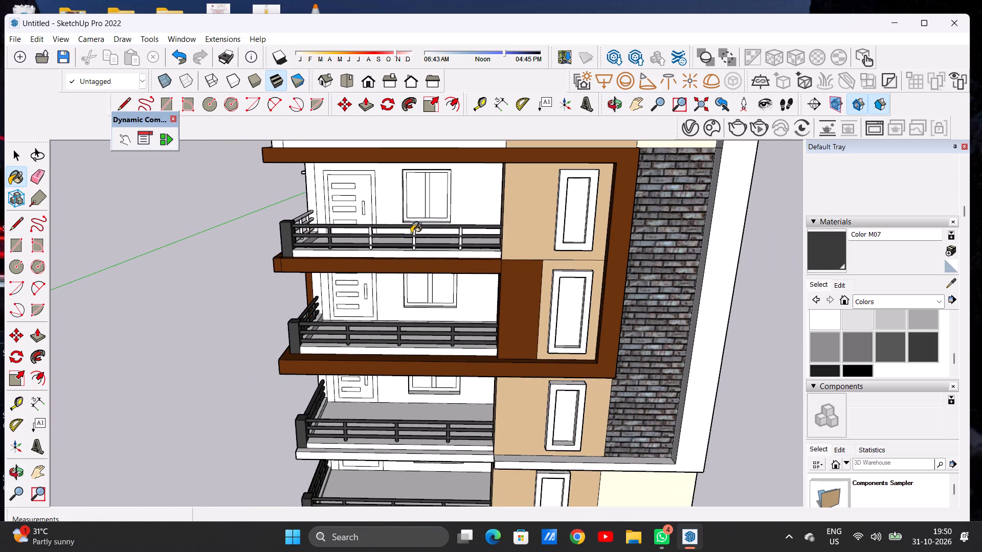
scroll(374, 233, "up", 1)
scroll(372, 234, "down", 1)
scroll(372, 234, "up", 15)
scroll(382, 226, "down", 1)
scroll(382, 226, "up", 1)
left_click(376, 223)
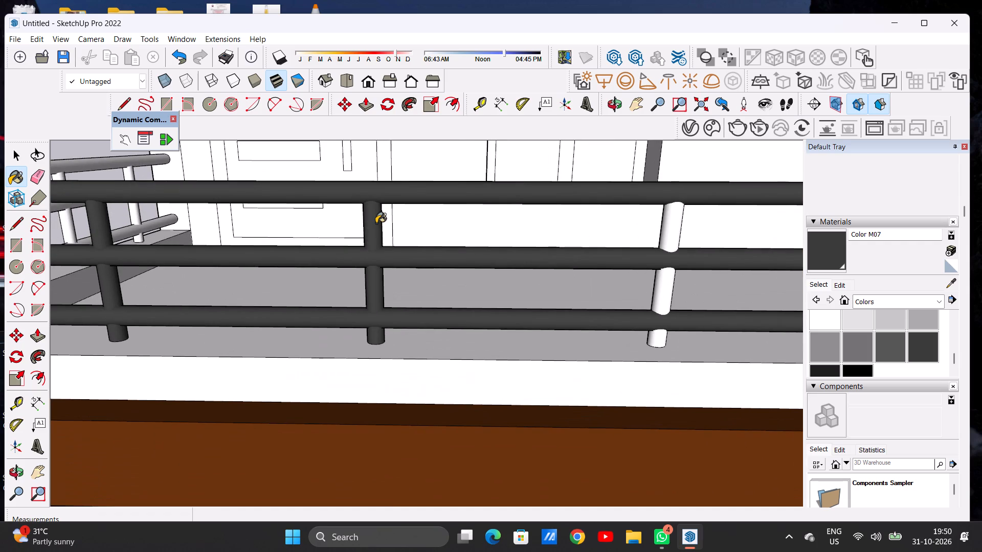
scroll(361, 228, "down", 14)
scroll(448, 226, "up", 10)
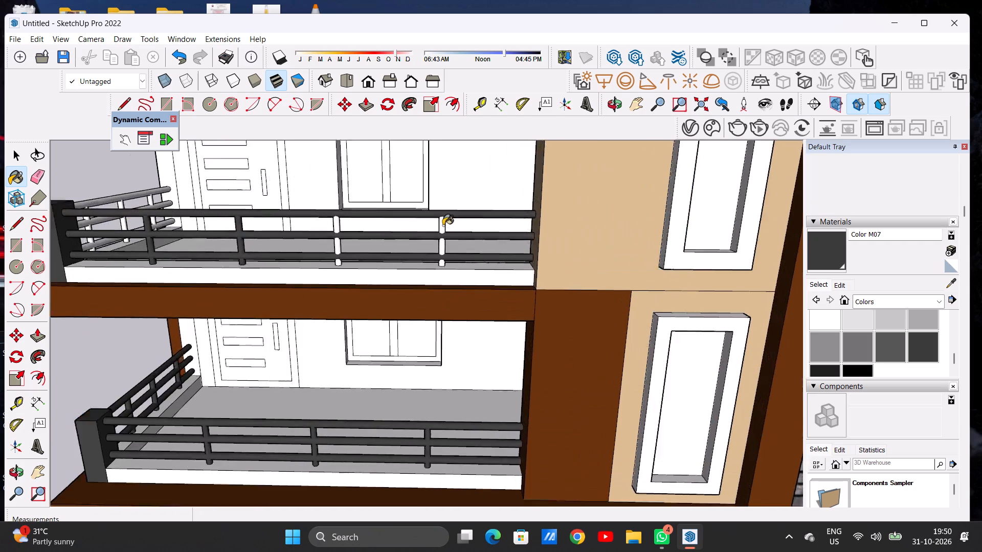
scroll(443, 225, "up", 2)
left_click(441, 221)
left_click(263, 221)
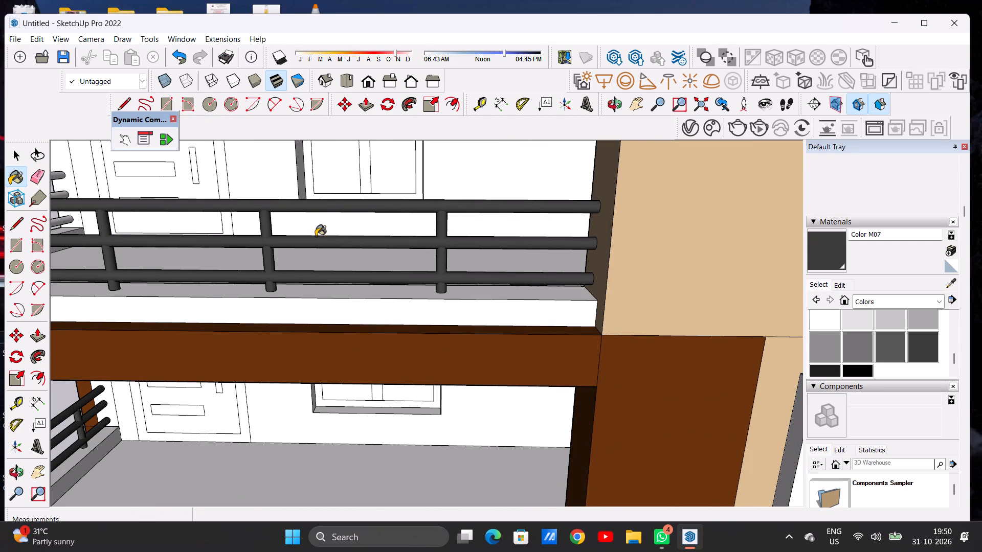
Paint the three horizontal rails of the topmost balcony's side railing with Color M07.
scroll(339, 240, "down", 15)
scroll(440, 257, "up", 1)
scroll(438, 258, "down", 2)
middle_click_drag(280, 264, 431, 257)
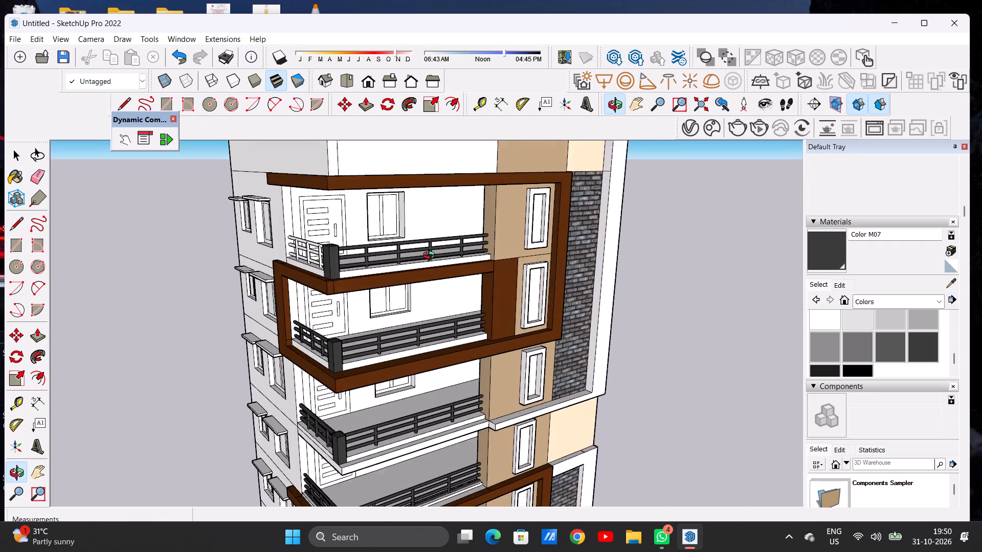
middle_click_drag(431, 257, 446, 251)
middle_click_drag(309, 266, 475, 280)
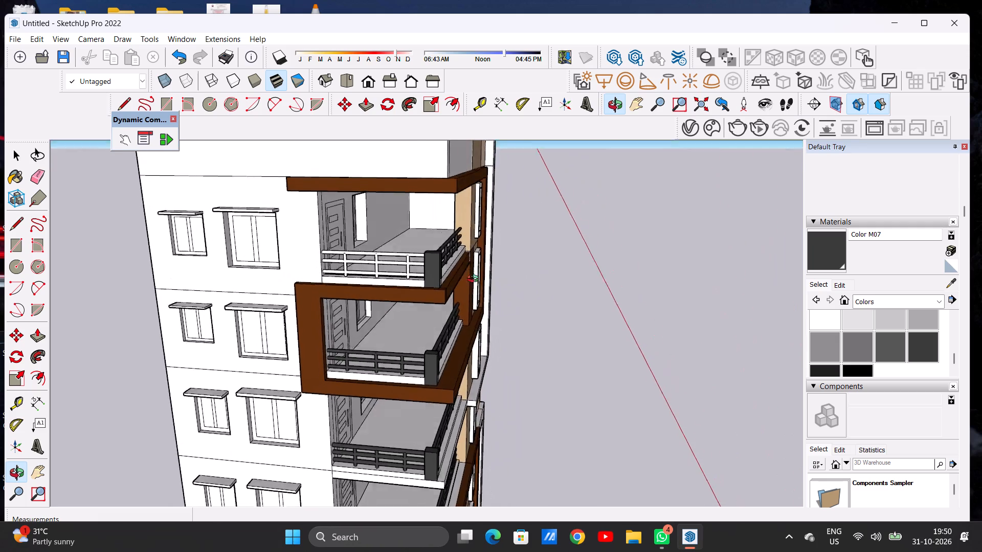
middle_click_drag(475, 280, 465, 309)
scroll(382, 300, "up", 5)
scroll(329, 296, "up", 14)
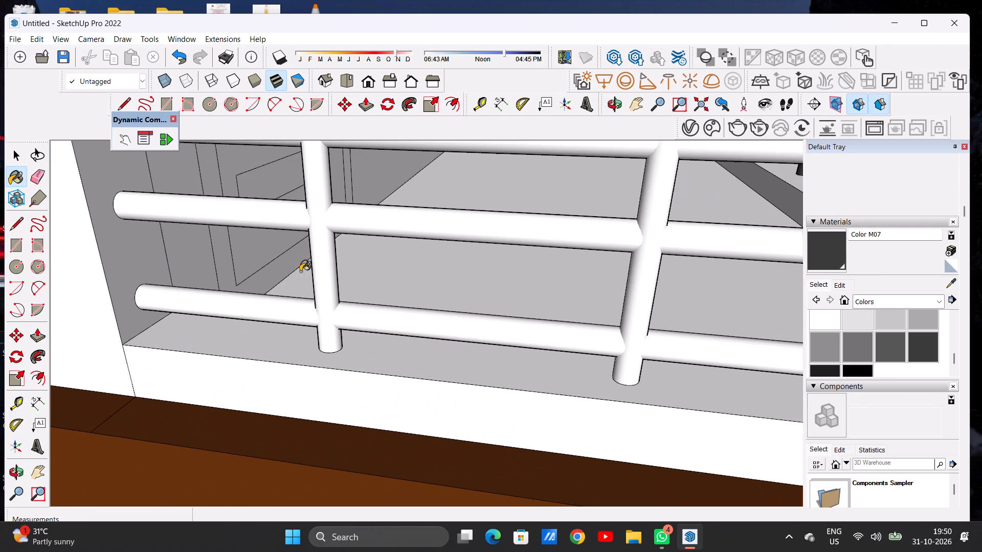
left_click(289, 309)
left_click(278, 219)
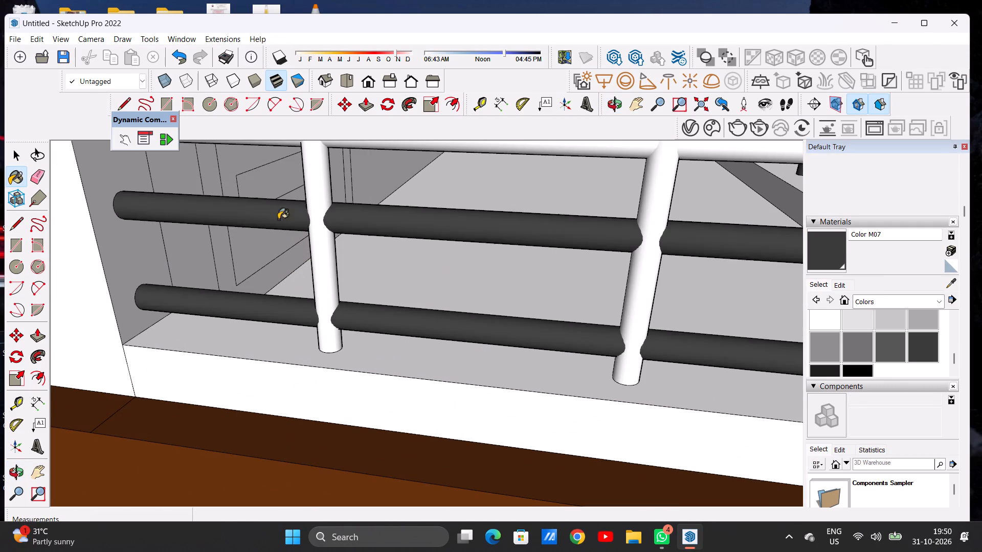
scroll(328, 311, "down", 1)
scroll(328, 312, "up", 1)
scroll(328, 312, "down", 8)
scroll(338, 228, "up", 6)
left_click(339, 232)
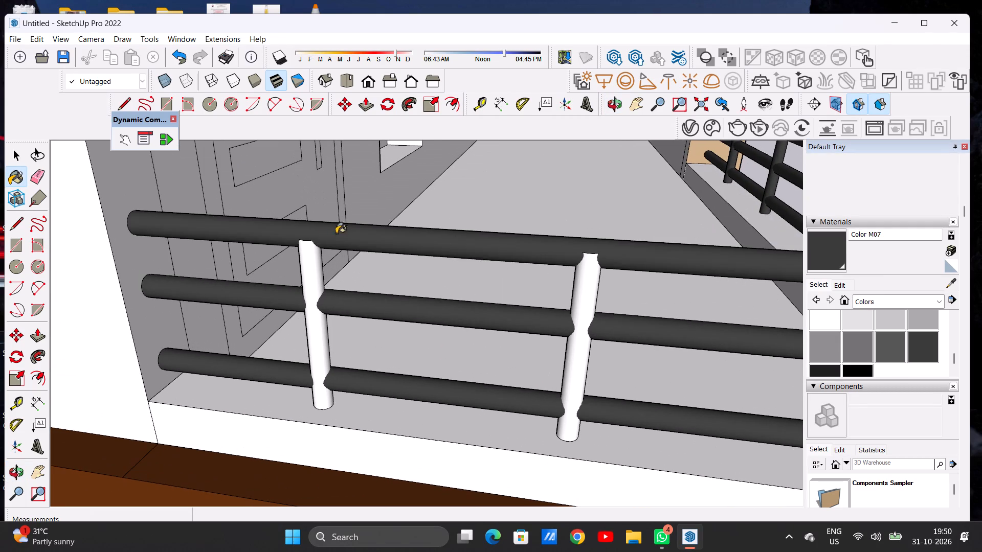
Paint the three vertical posts of the topmost balcony's side railing with Color M07.
left_click(309, 252)
scroll(309, 254, "down", 11)
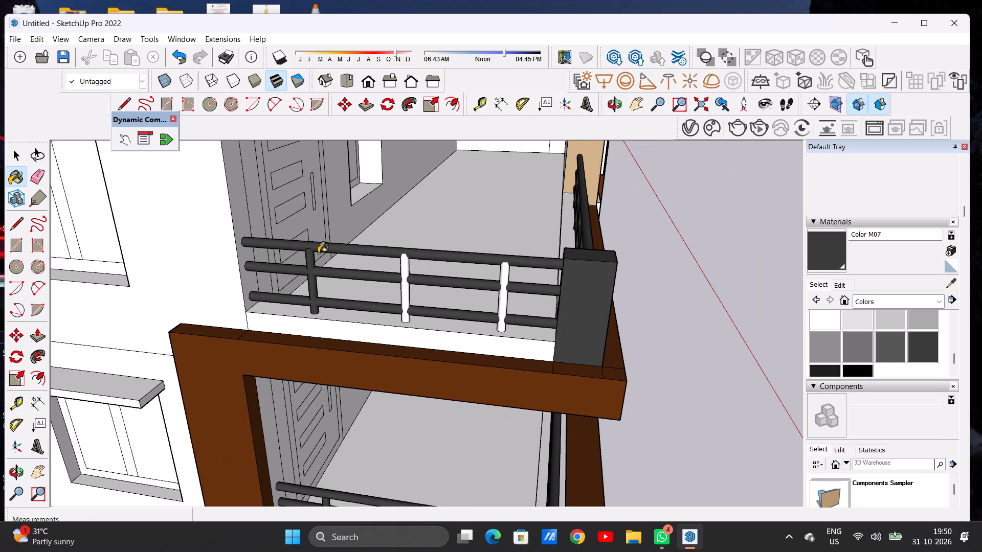
scroll(410, 265, "up", 12)
left_click(393, 259)
scroll(381, 252, "down", 8)
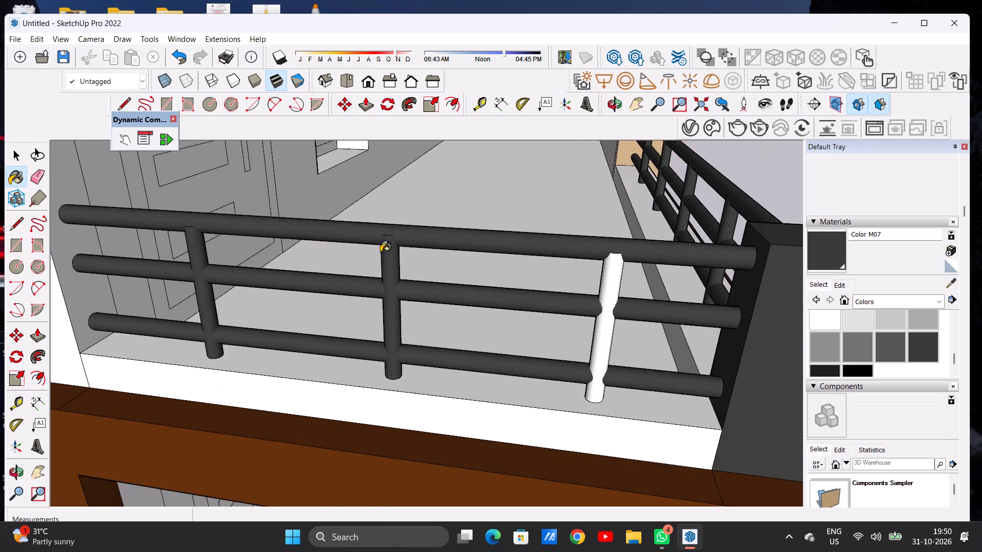
scroll(381, 252, "down", 5)
scroll(522, 252, "up", 11)
left_click(522, 261)
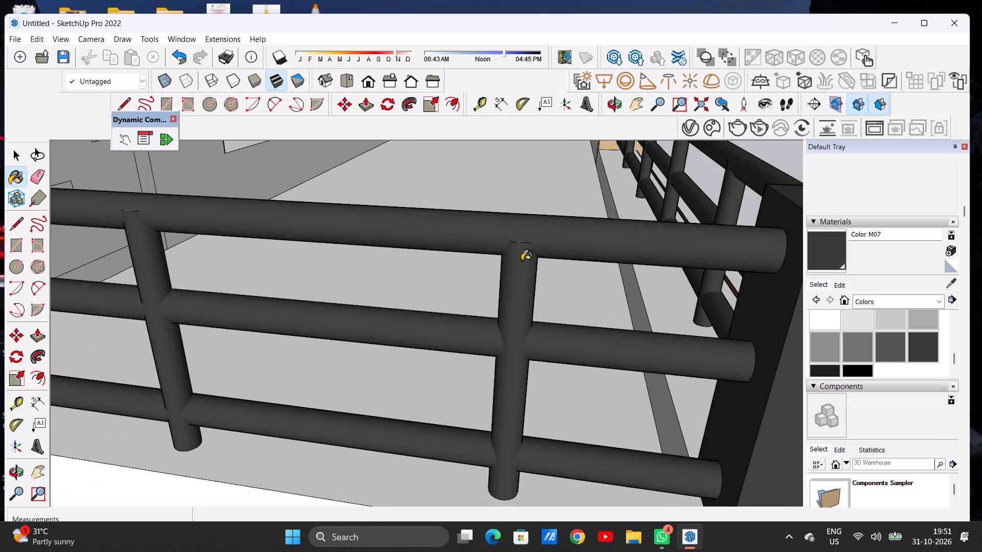
Examine the whole building from the front and sides, checking the balconies and facade for surfaces still unpainted.
scroll(503, 260, "down", 1)
scroll(501, 261, "up", 1)
scroll(499, 263, "down", 20)
scroll(499, 263, "down", 4)
middle_click_drag(520, 275, 406, 234)
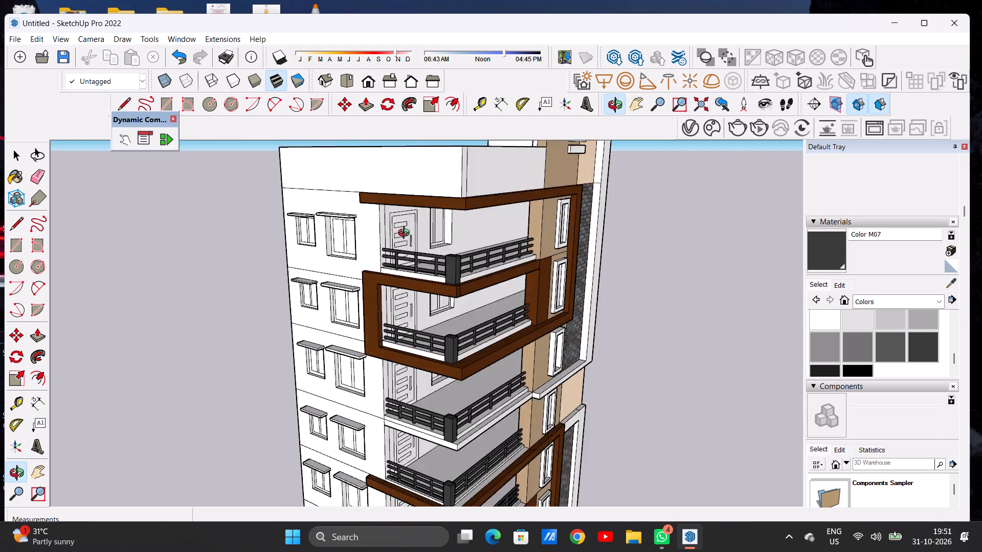
middle_click_drag(406, 234, 214, 234)
scroll(373, 273, "down", 6)
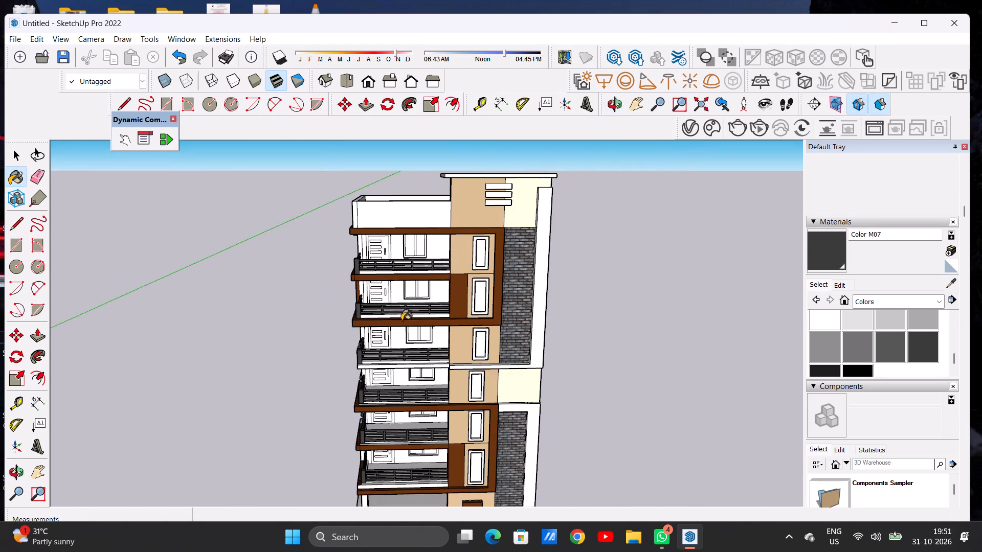
middle_click_drag(401, 320, 456, 302)
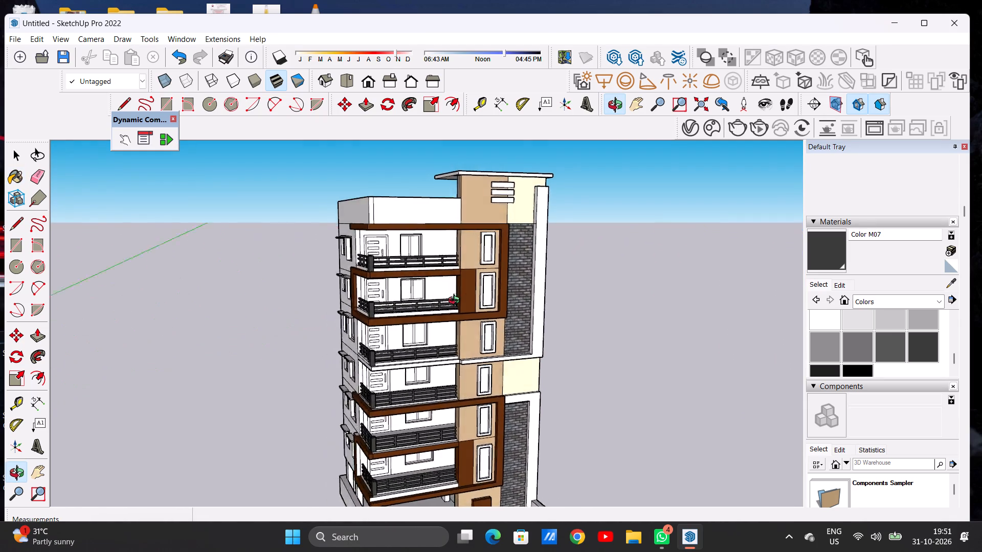
middle_click_drag(456, 302, 420, 302)
scroll(409, 298, "down", 2)
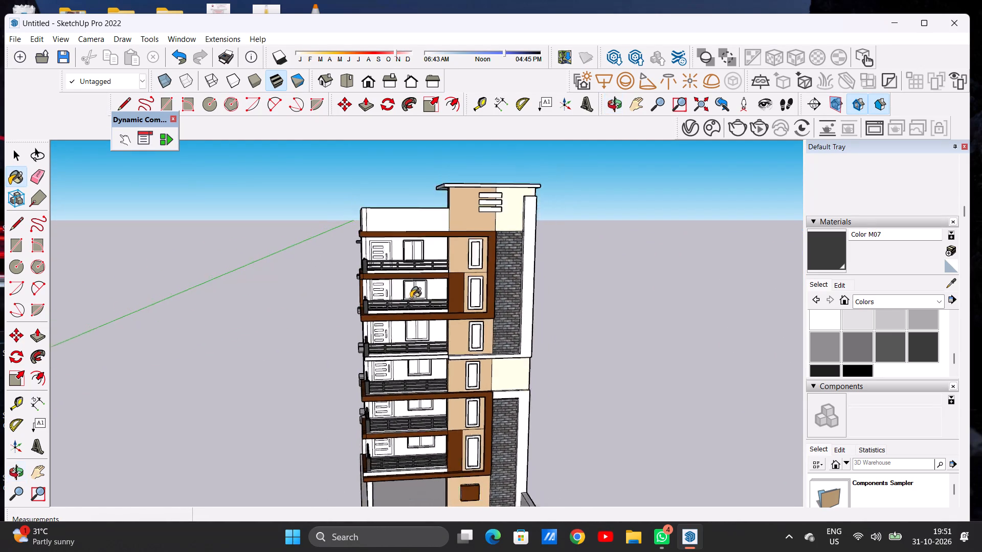
scroll(411, 298, "down", 4)
middle_click_drag(420, 314, 401, 306)
scroll(385, 402, "up", 2)
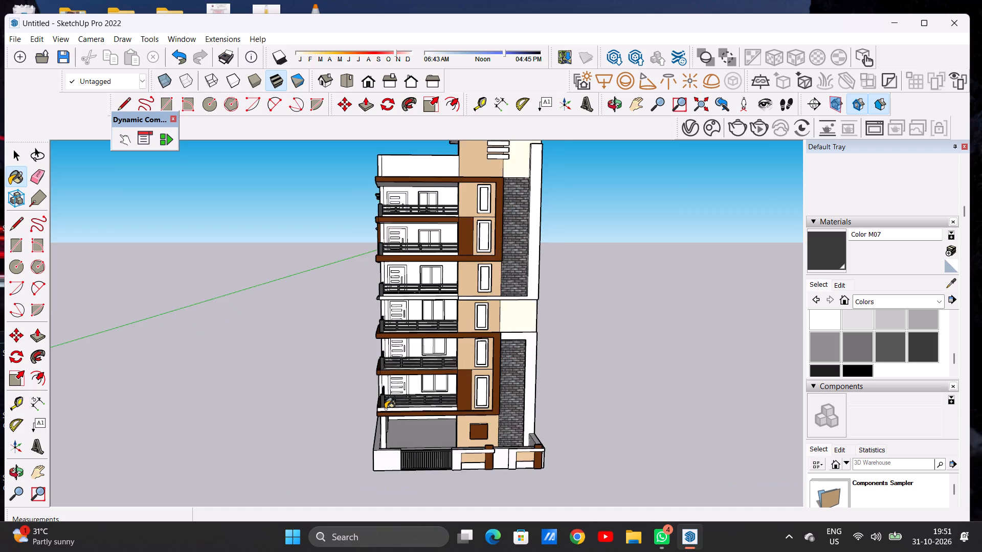
scroll(385, 409, "up", 11)
scroll(389, 371, "down", 8)
middle_click_drag(416, 379, 269, 361)
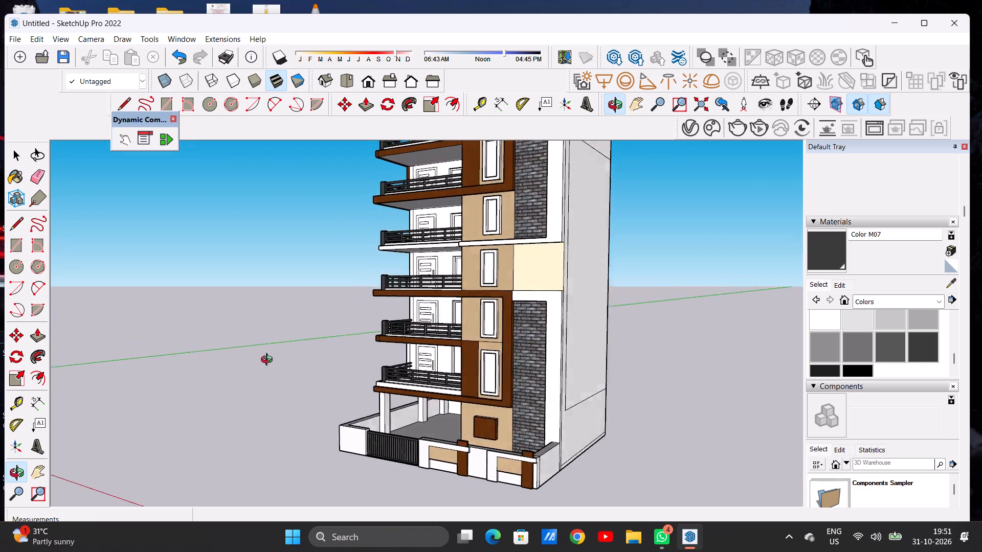
middle_click_drag(269, 361, 479, 370)
middle_click_drag(355, 383, 476, 398)
middle_click_drag(372, 382, 525, 398)
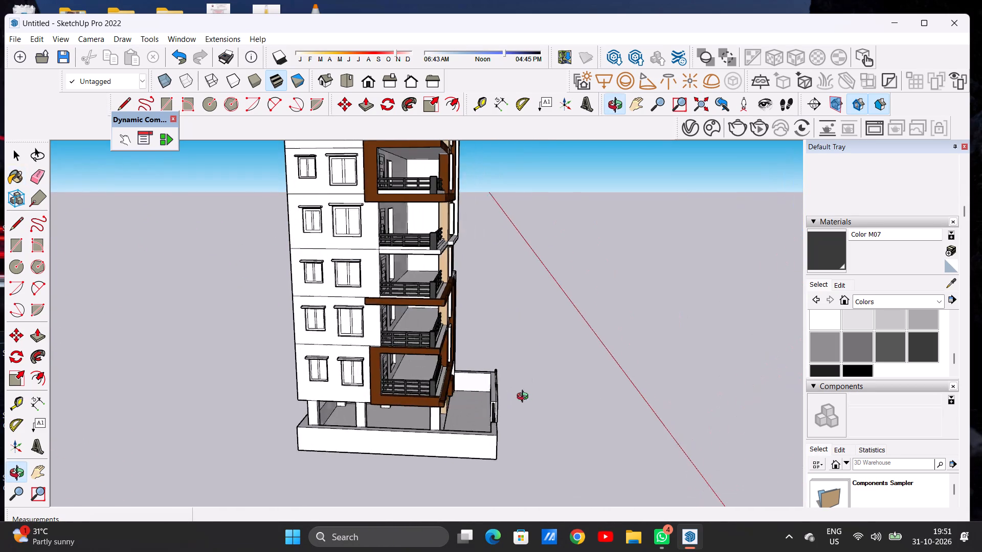
middle_click_drag(525, 398, 526, 398)
middle_click_drag(439, 390, 617, 386)
scroll(427, 401, "down", 3)
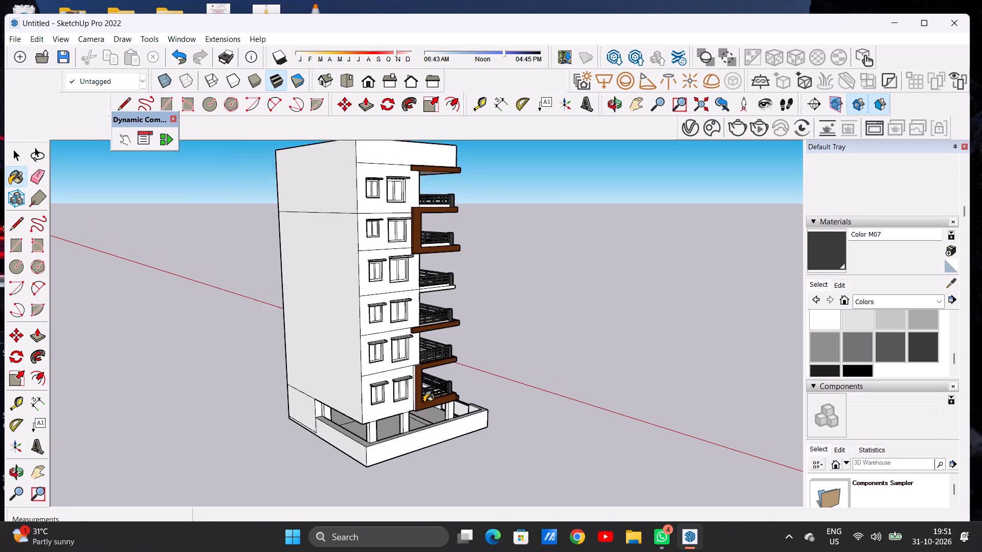
scroll(424, 402, "down", 1)
middle_click_drag(489, 350, 323, 319)
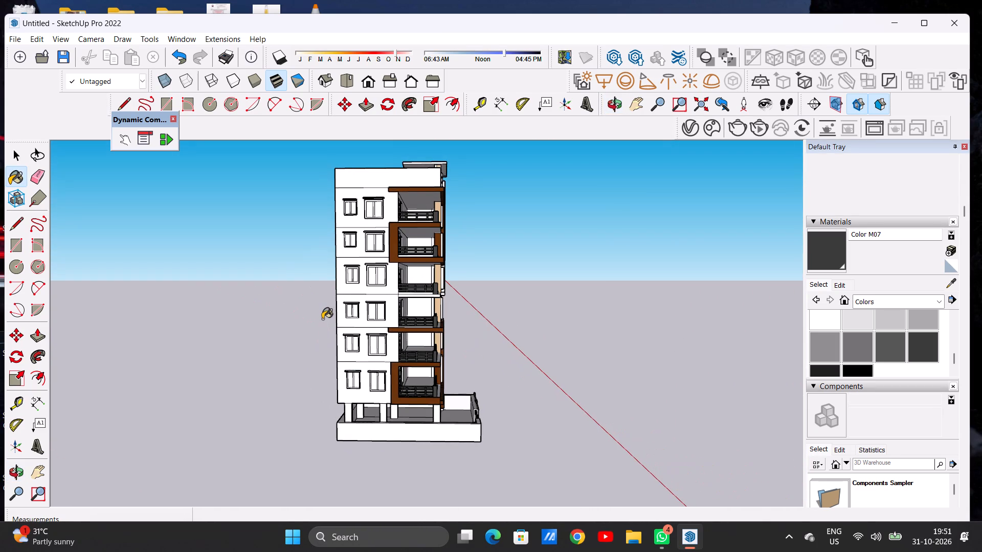
middle_click_drag(532, 336, 432, 331)
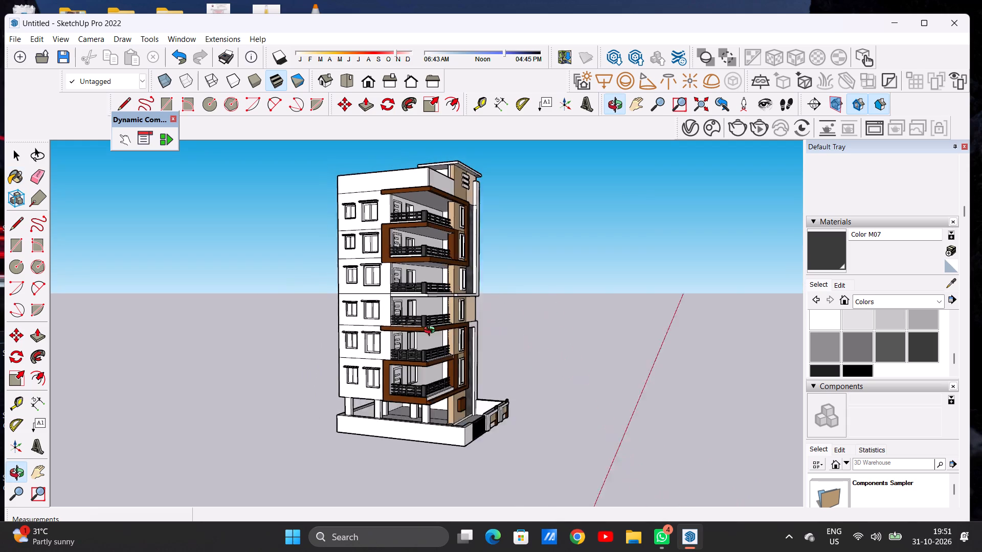
middle_click_drag(432, 331, 335, 323)
middle_click_drag(550, 320, 372, 339)
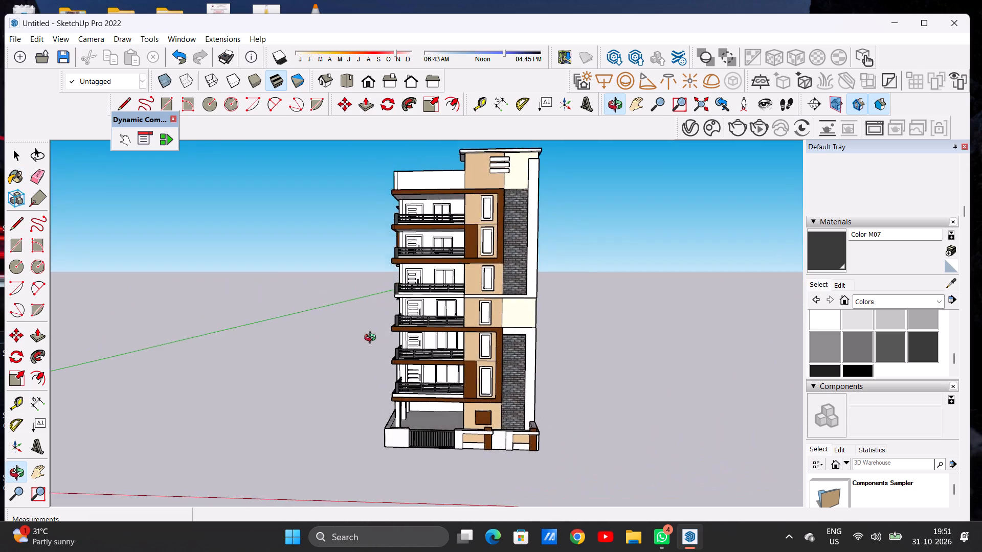
middle_click_drag(372, 339, 397, 338)
scroll(402, 344, "down", 5)
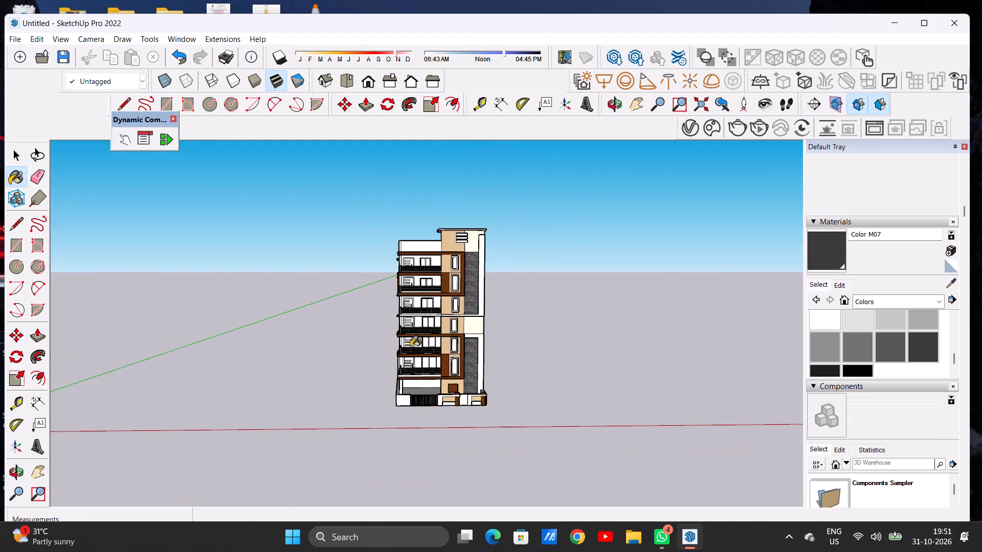
middle_click_drag(472, 356, 453, 351)
scroll(451, 355, "up", 7)
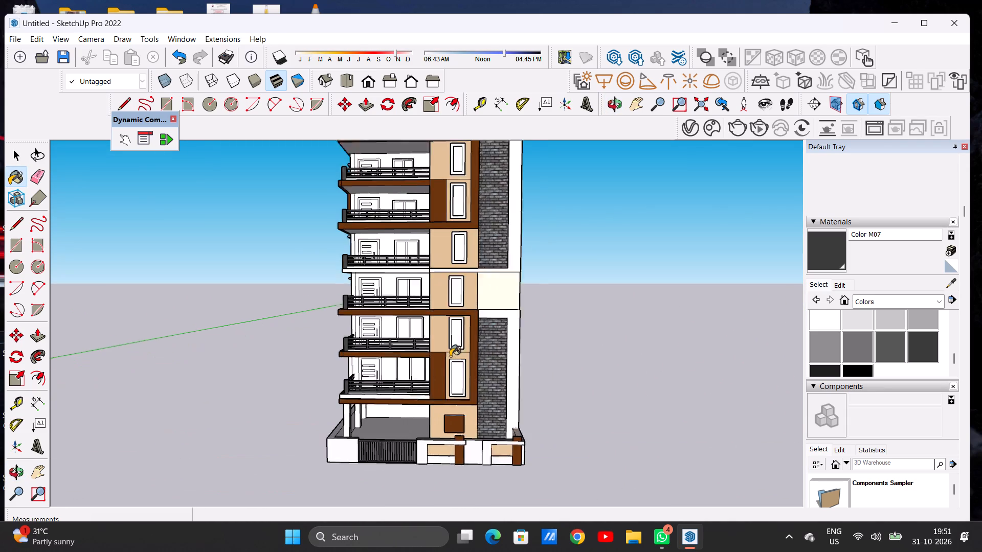
scroll(450, 356, "up", 2)
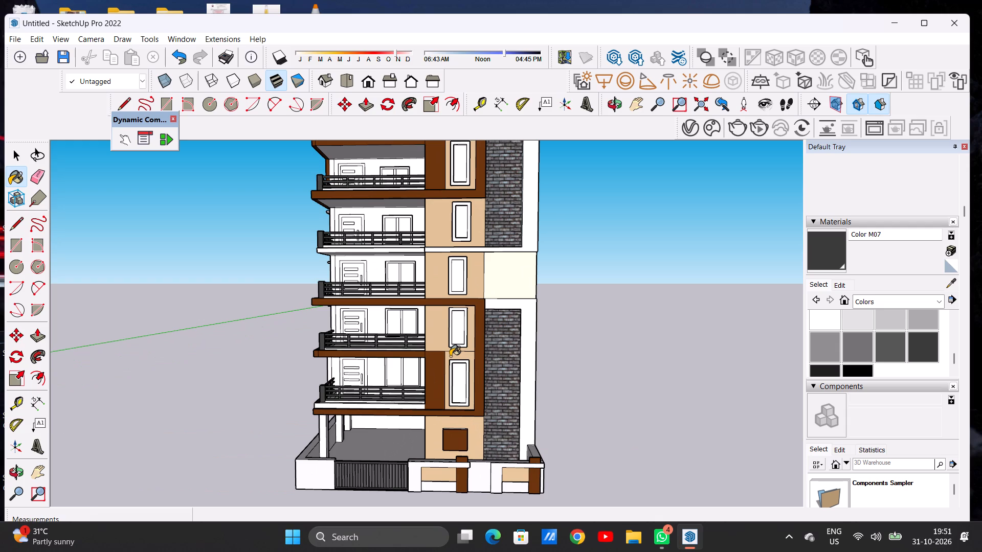
Paint the panel and frame of the lowest balcony's door with Wood Veneer 01 from the Wood materials.
key("space")
scroll(365, 396, "up", 2)
scroll(360, 393, "down", 1)
scroll(360, 393, "up", 11)
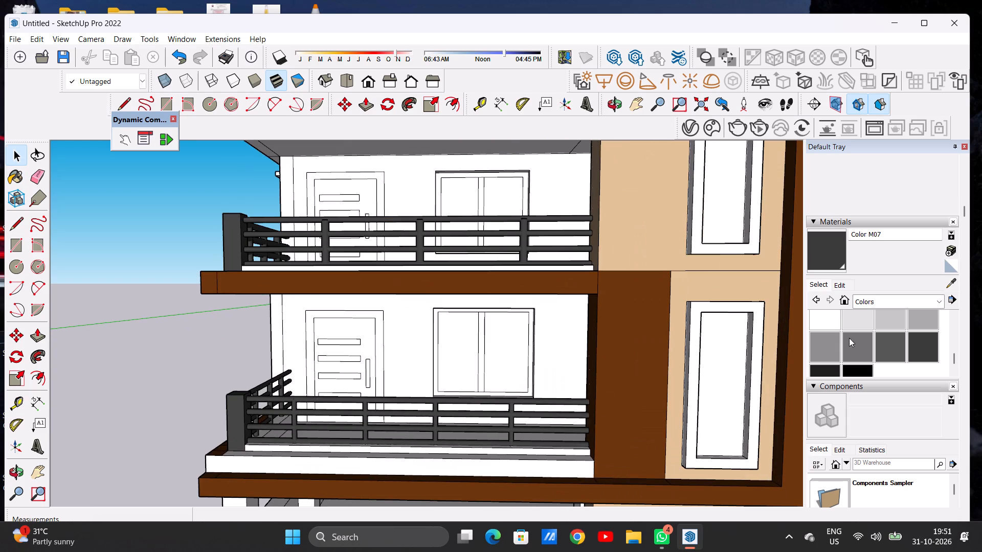
left_click(885, 301)
left_click(872, 471)
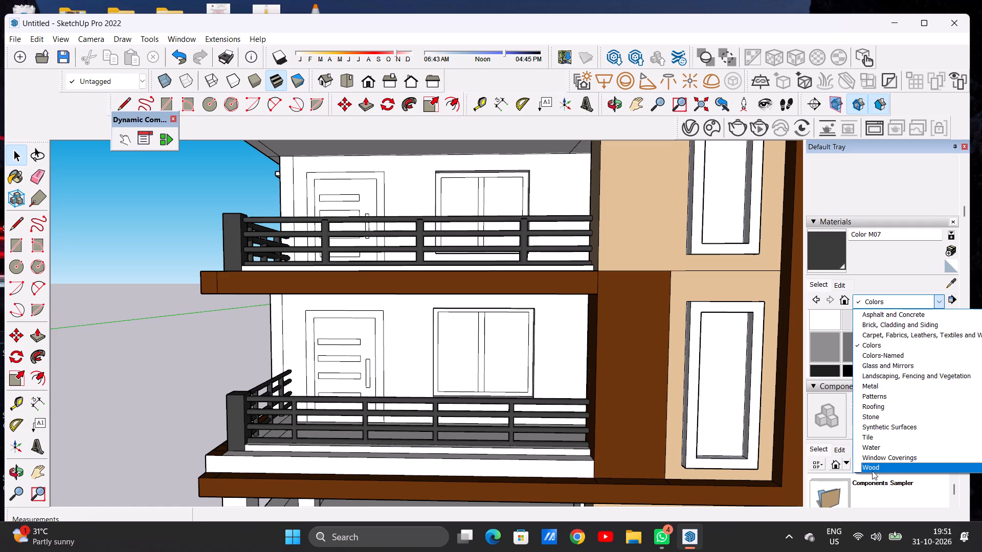
scroll(894, 339, "down", 1)
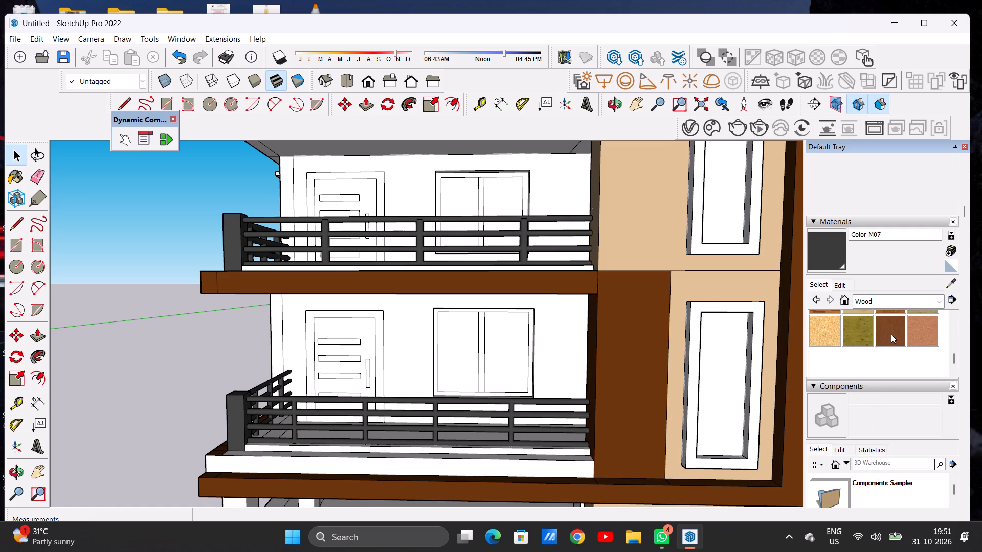
left_click(890, 334)
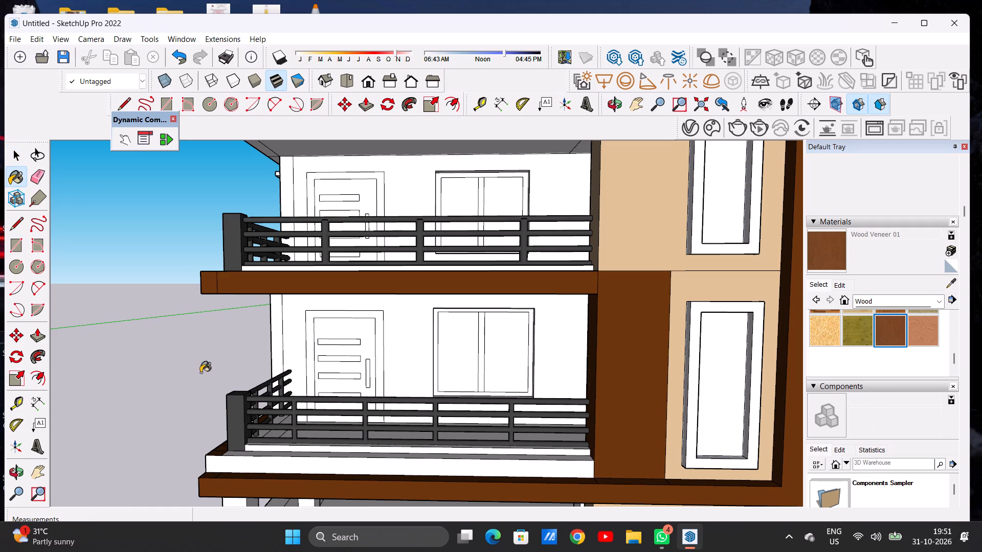
scroll(311, 372, "up", 11)
left_click(401, 285)
left_click(464, 254)
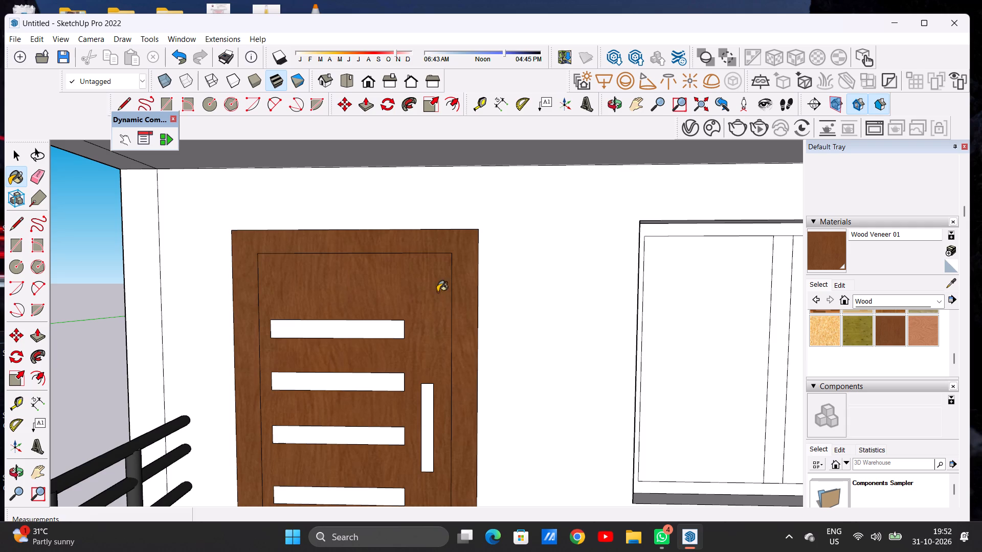
Paint the panel and frame of the second balcony's door with Wood Veneer 01.
scroll(437, 301, "down", 17)
scroll(408, 318, "up", 8)
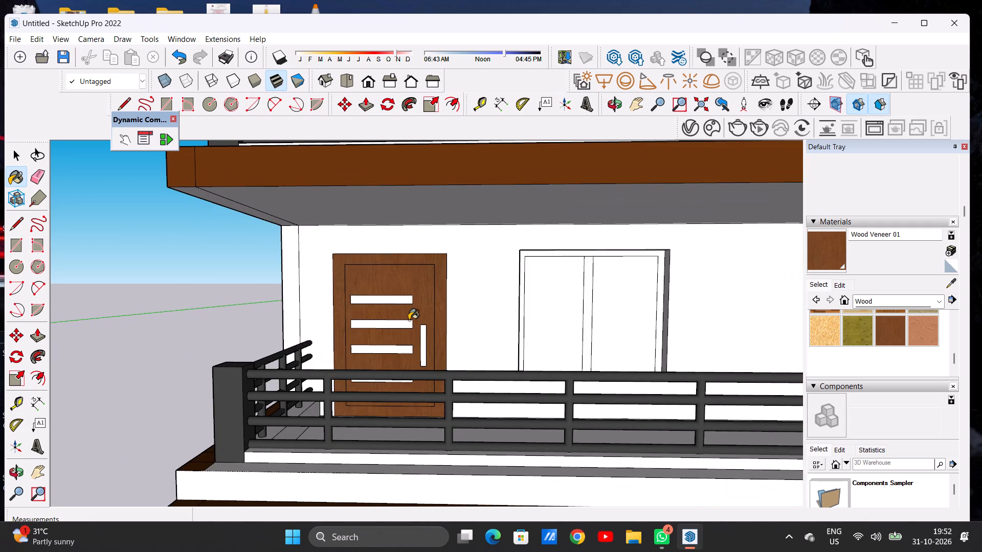
scroll(402, 334, "up", 2)
scroll(402, 334, "down", 20)
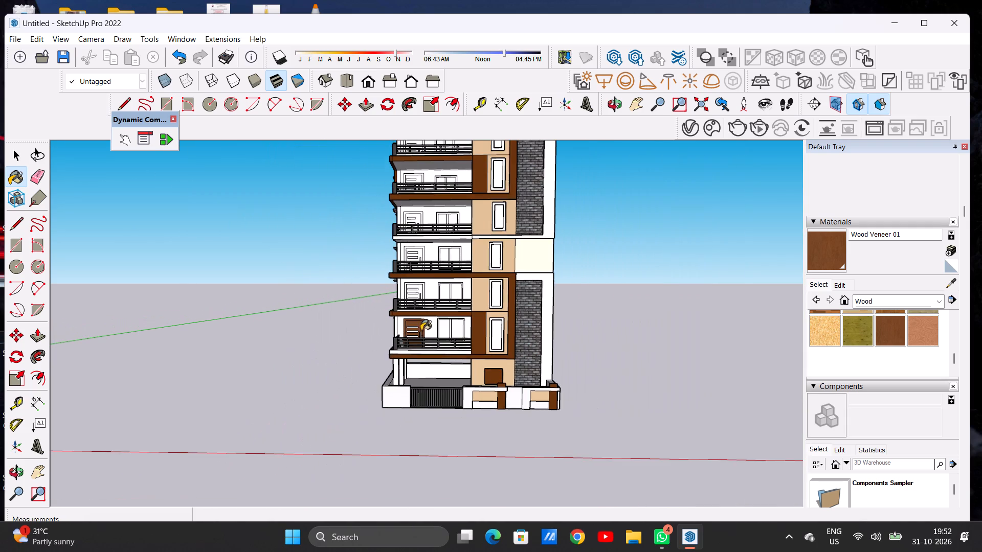
scroll(415, 303, "up", 15)
scroll(434, 276, "down", 1)
scroll(434, 276, "up", 1)
scroll(434, 276, "down", 1)
scroll(434, 276, "up", 8)
left_click(440, 255)
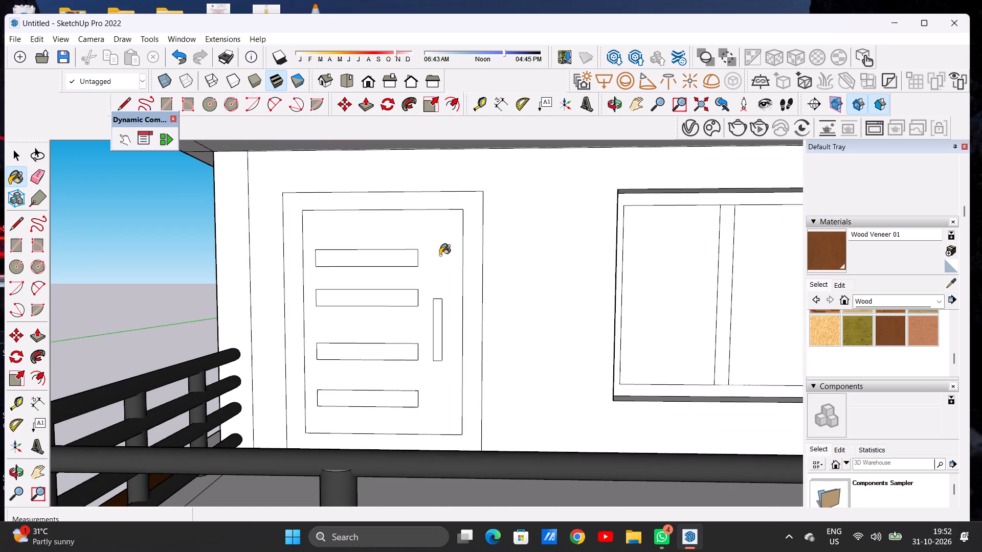
left_click(474, 227)
Paint the panel and frame of the third balcony's door with Wood Veneer 01.
scroll(443, 273, "down", 15)
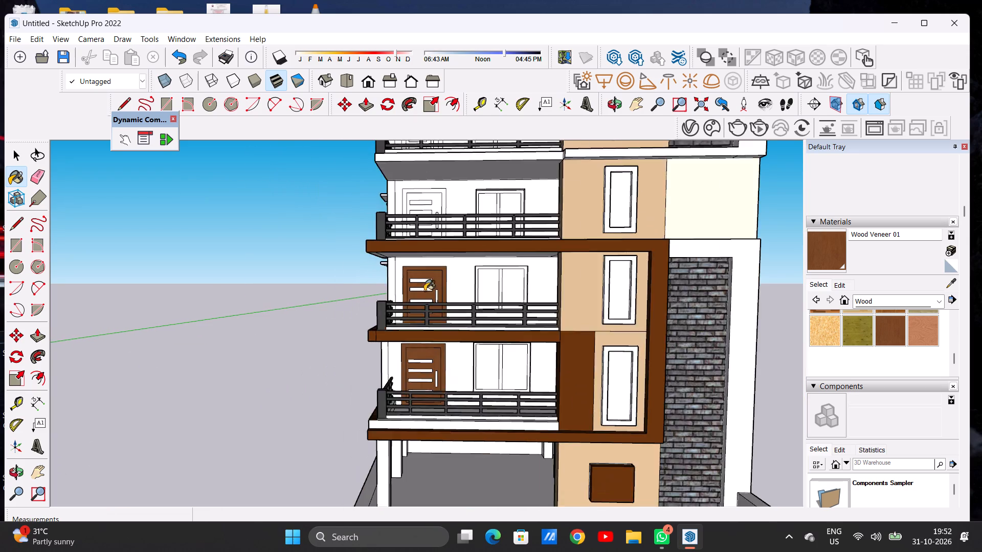
scroll(425, 291, "down", 9)
scroll(422, 262, "up", 1)
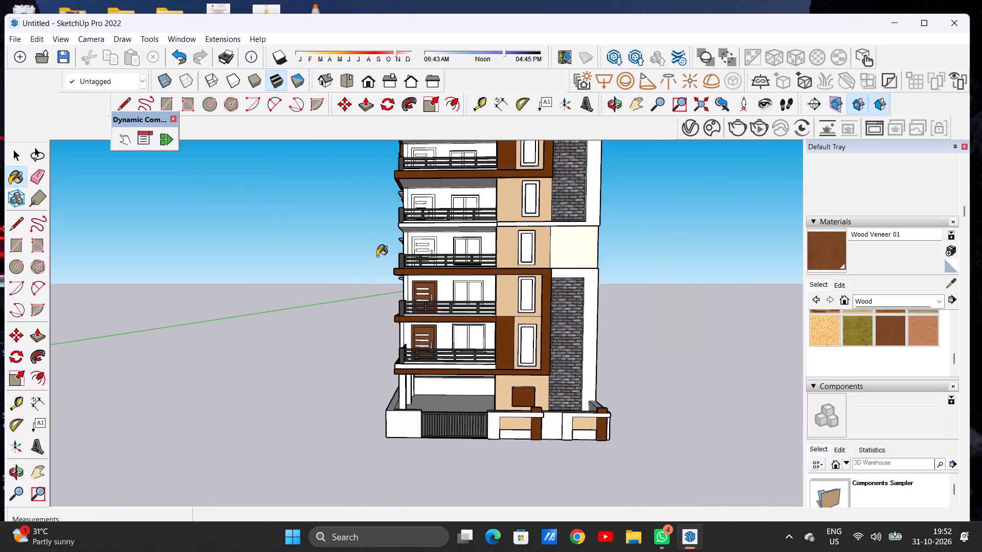
scroll(378, 256, "down", 1)
scroll(381, 256, "up", 2)
scroll(386, 258, "down", 1)
scroll(387, 259, "up", 17)
left_click(452, 224)
left_click(467, 212)
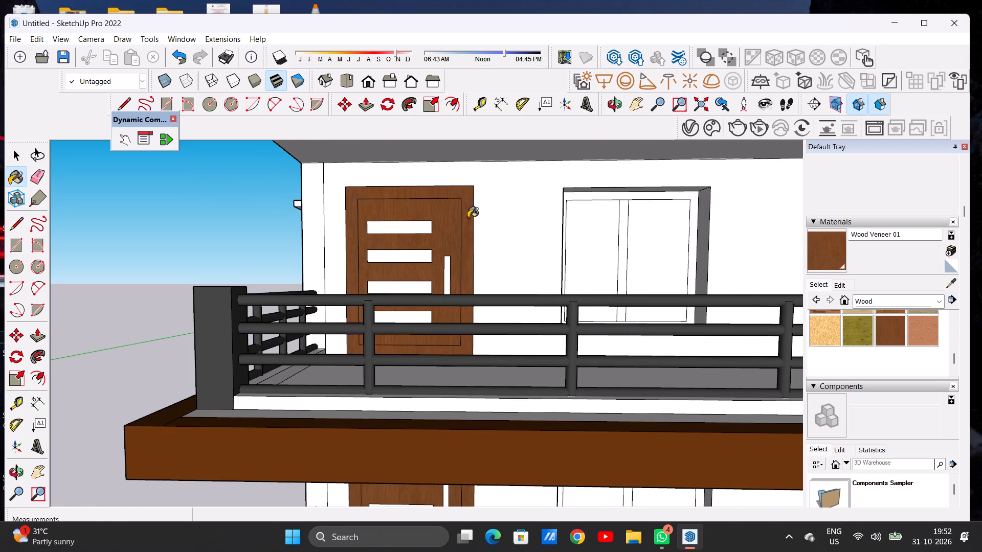
Paint the panel and frame of the fourth balcony's door with Wood Veneer 01.
scroll(457, 254, "down", 13)
scroll(419, 277, "down", 4)
middle_click_drag(423, 257, 434, 315)
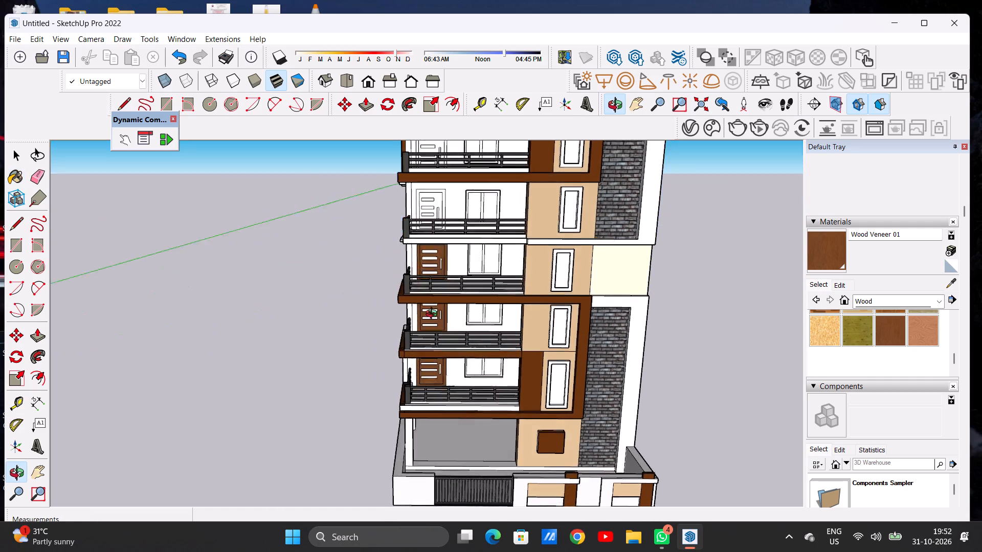
middle_click_drag(434, 315, 438, 332)
scroll(453, 215, "up", 12)
scroll(436, 218, "down", 1)
scroll(436, 218, "up", 3)
scroll(416, 204, "down", 1)
scroll(416, 205, "up", 6)
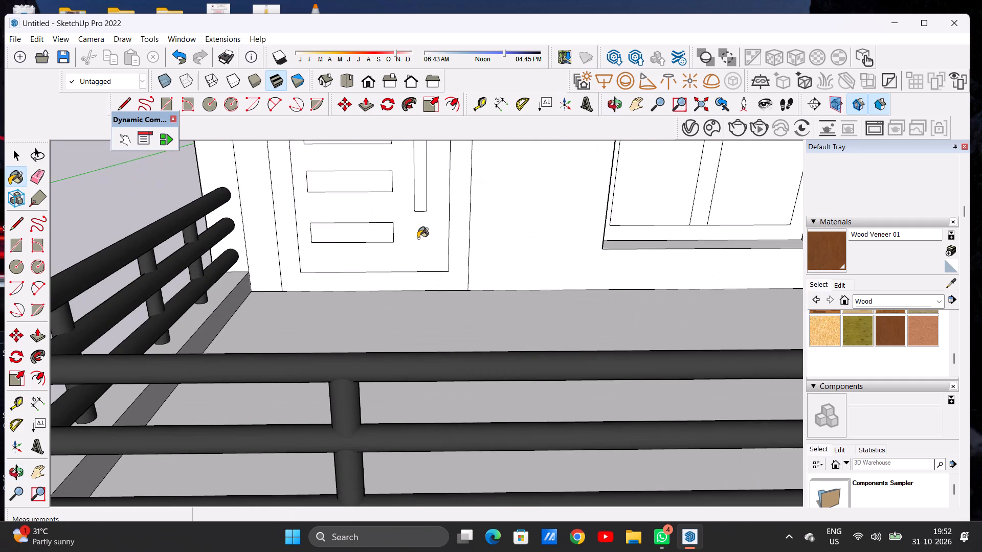
left_click(418, 238)
left_click(456, 241)
Paint the panel and frame of the fifth balcony's door with Wood Veneer 01.
scroll(437, 277, "down", 16)
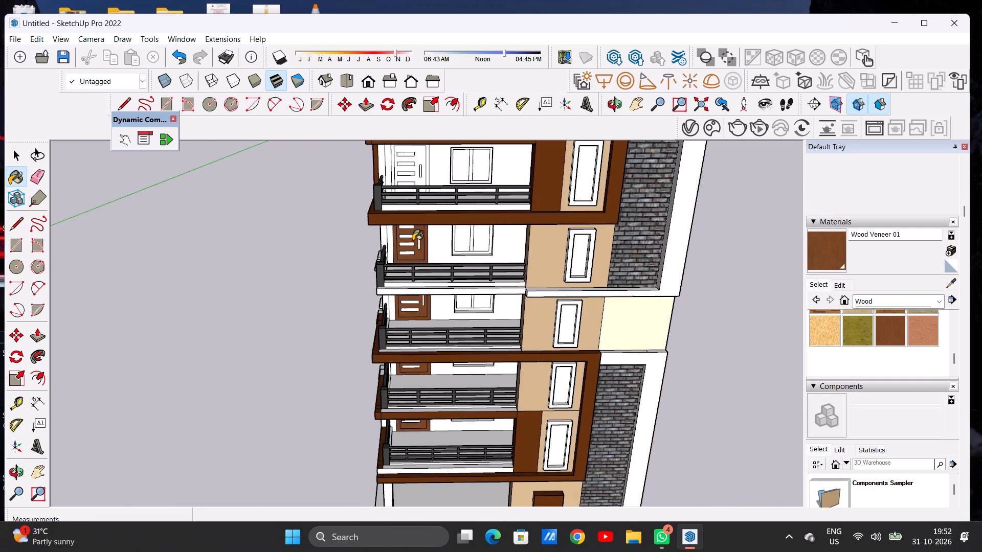
scroll(413, 241, "down", 9)
scroll(413, 213, "up", 11)
scroll(412, 212, "down", 1)
scroll(413, 219, "up", 2)
scroll(415, 211, "down", 1)
scroll(415, 210, "up", 10)
scroll(413, 204, "down", 1)
scroll(413, 204, "up", 2)
left_click(415, 191)
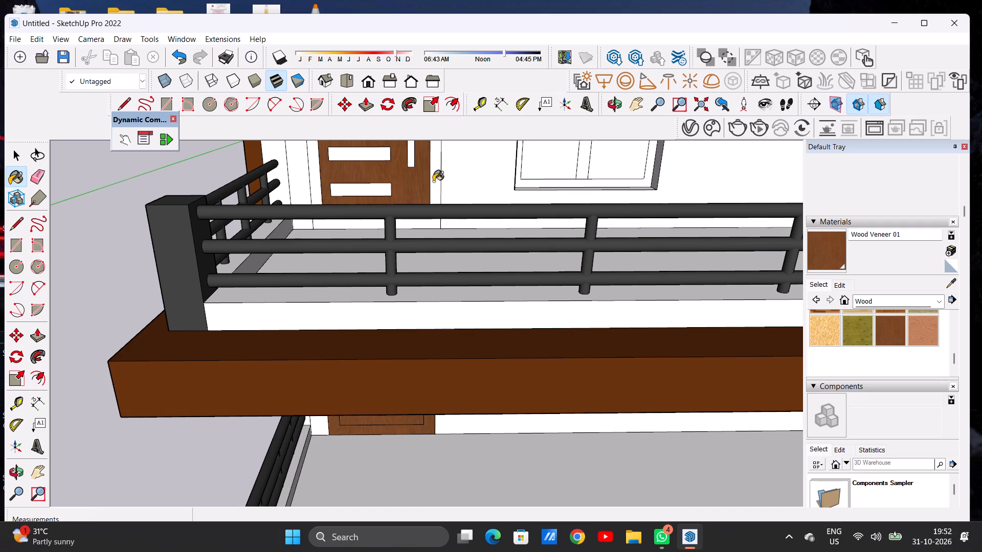
left_click(433, 181)
Paint the panel and frame of the topmost balcony's door with Wood Veneer 01.
scroll(431, 251, "down", 20)
scroll(431, 251, "down", 3)
scroll(416, 184, "up", 3)
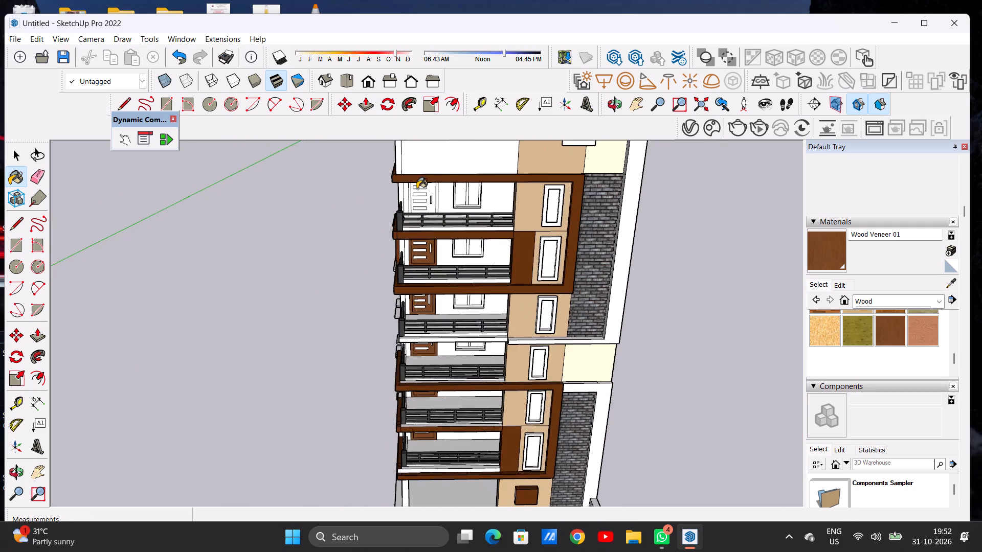
scroll(427, 201, "up", 1)
scroll(427, 202, "down", 2)
scroll(429, 203, "up", 18)
left_click(441, 217)
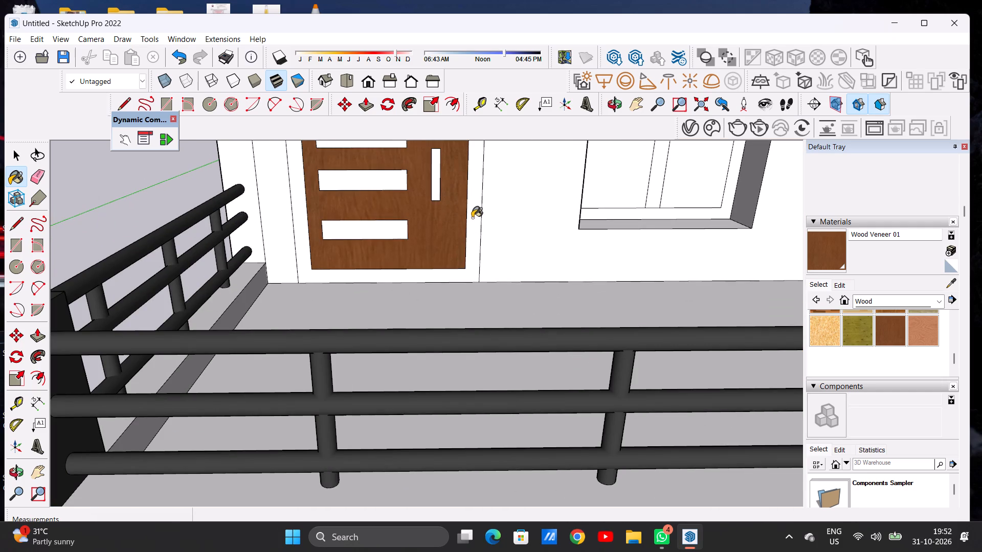
left_click(474, 218)
Paint the four horizontal strips of the lowest balcony's door with Wood Floor Light.
scroll(437, 238, "down", 11)
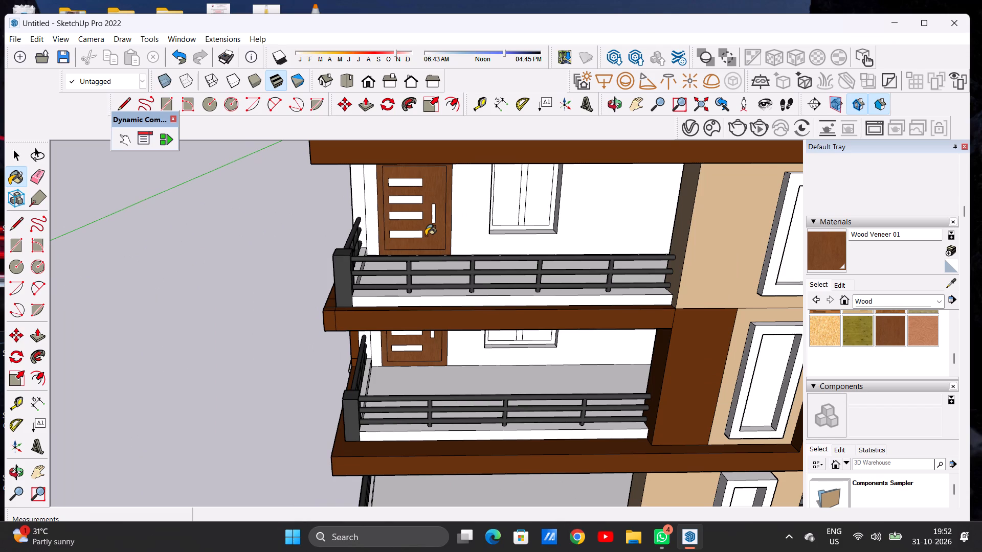
scroll(409, 231, "down", 11)
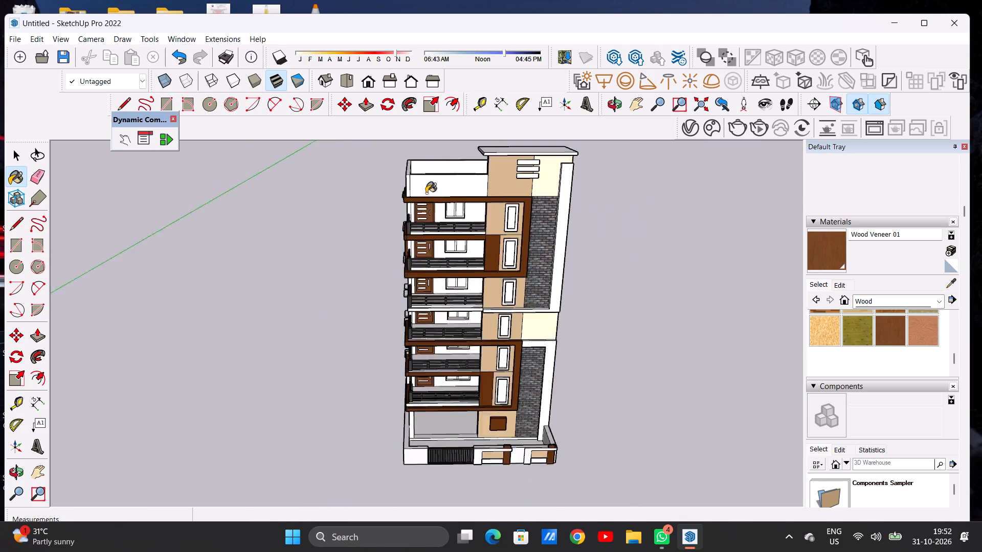
scroll(426, 193, "down", 5)
scroll(429, 158, "up", 1)
scroll(430, 162, "down", 4)
middle_click_drag(433, 278, 421, 231)
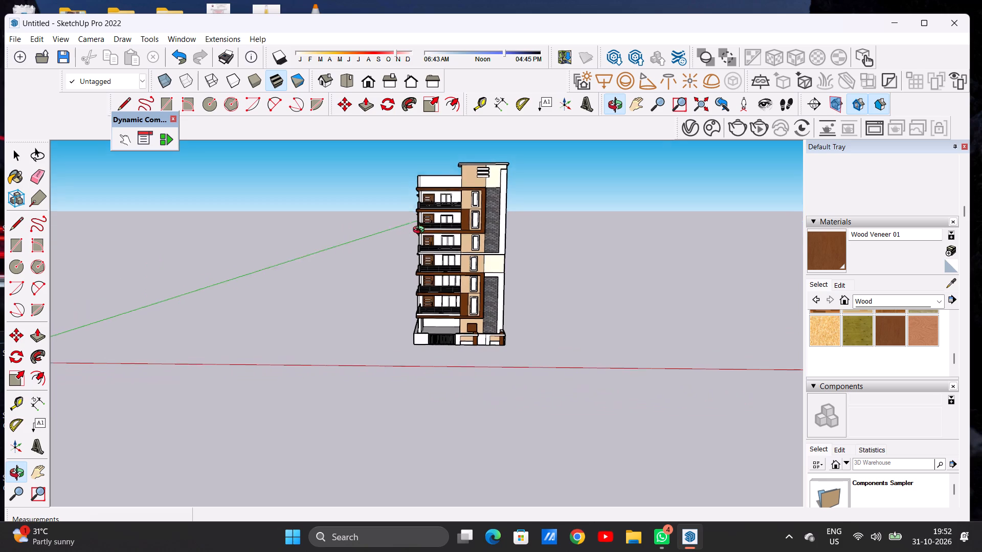
middle_click_drag(421, 231, 420, 241)
scroll(435, 301, "up", 15)
key("space")
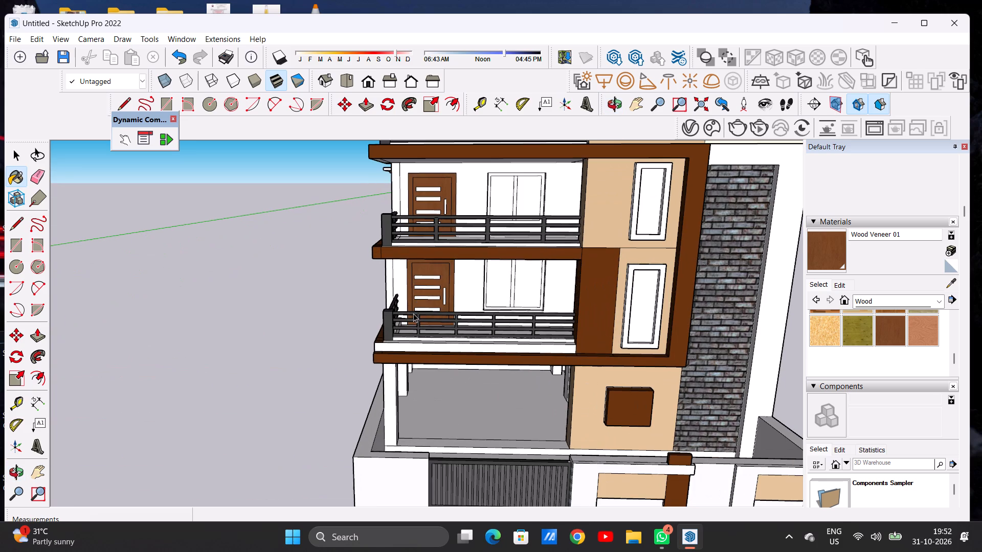
scroll(454, 311, "up", 9)
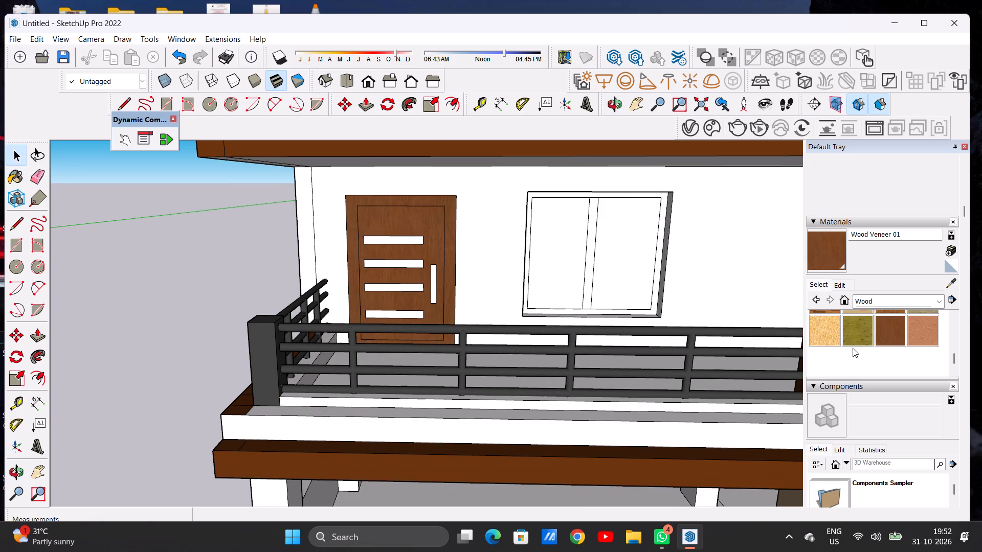
scroll(859, 342, "up", 2)
left_click(854, 421)
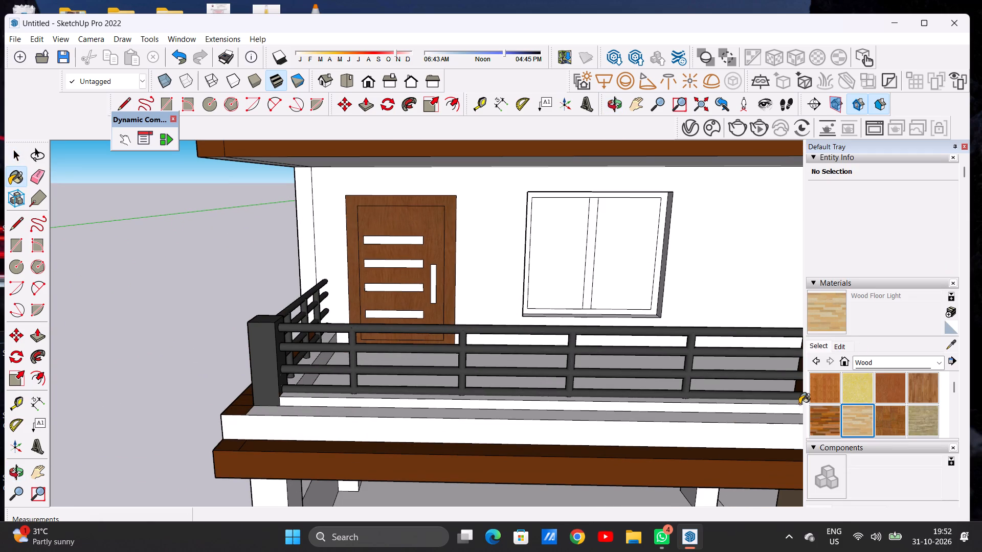
scroll(369, 315, "up", 10)
left_click(401, 312)
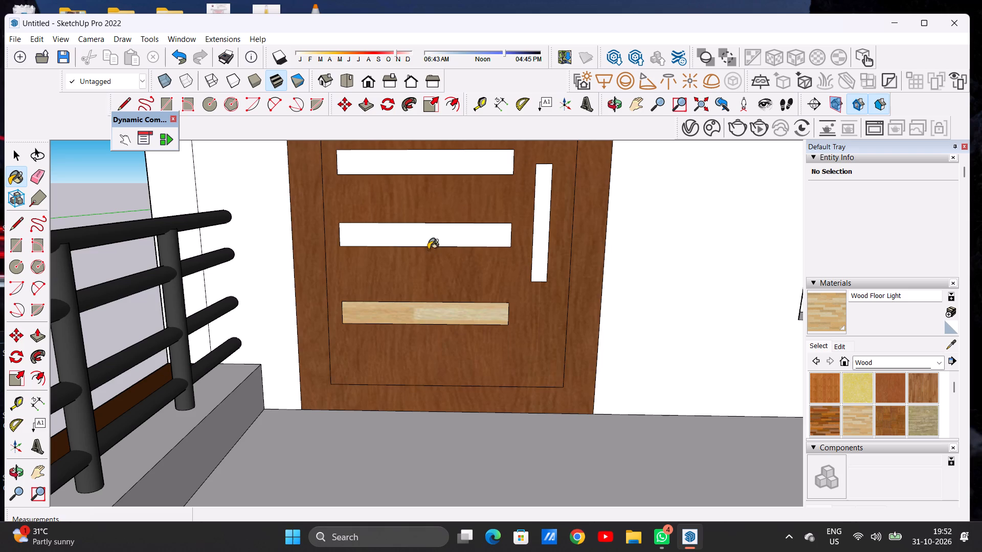
left_click(433, 233)
scroll(441, 297, "down", 13)
scroll(442, 253, "up", 3)
scroll(442, 253, "down", 1)
scroll(442, 253, "up", 2)
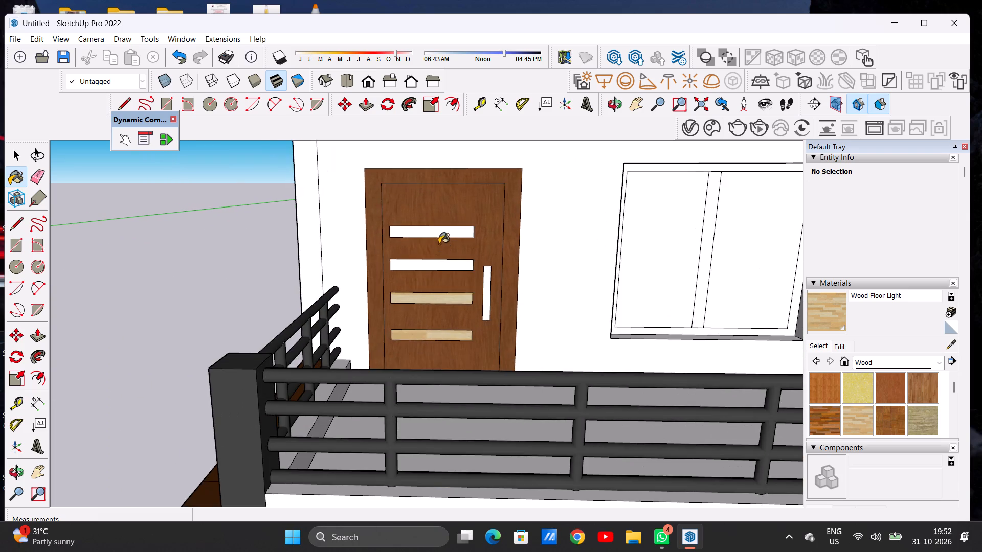
scroll(436, 255, "up", 7)
left_click(436, 267)
left_click(437, 201)
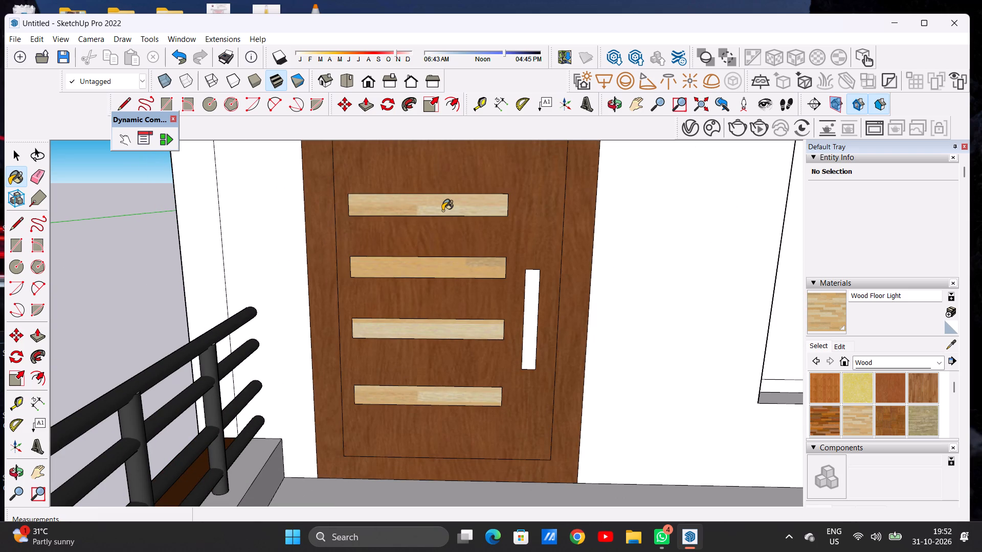
Paint the vertical handle of the lowest balcony's door with Wood Floor Light.
scroll(444, 212, "down", 5)
scroll(492, 289, "up", 5)
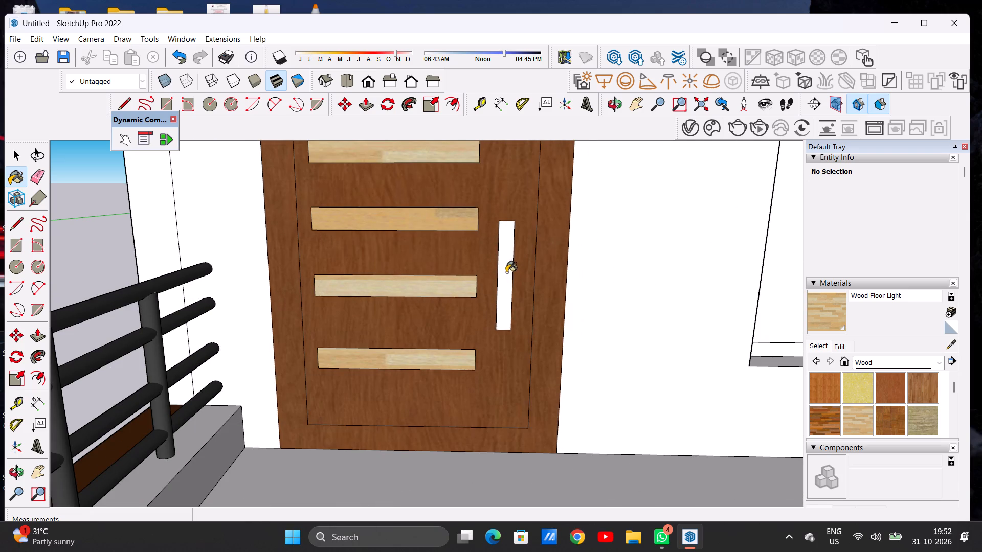
left_click(506, 272)
Paint the four horizontal strips and the vertical handle of the second balcony's door with Wood Floor Light.
scroll(480, 290, "down", 20)
scroll(442, 309, "down", 1)
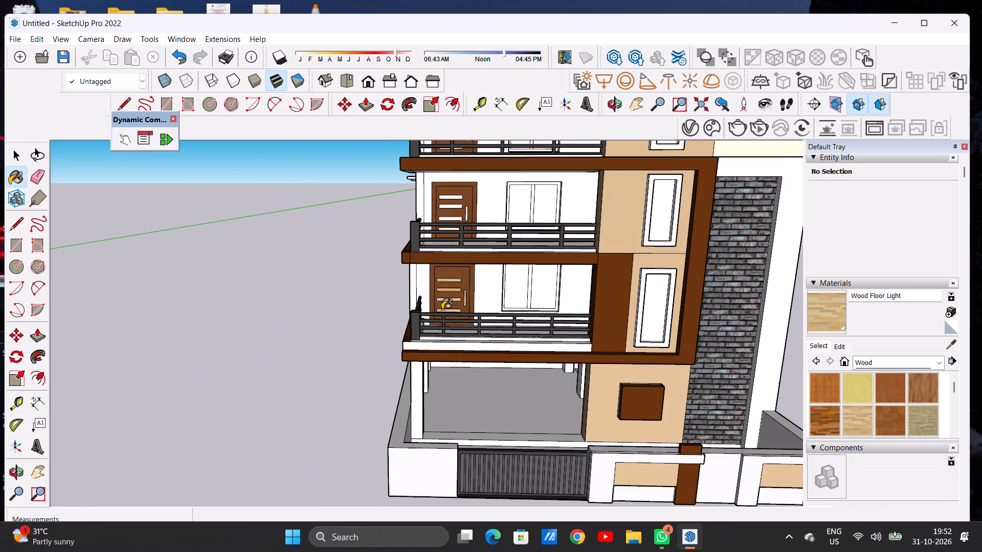
scroll(443, 219, "up", 7)
scroll(443, 219, "down", 1)
scroll(453, 175, "up", 2)
scroll(453, 175, "down", 1)
scroll(453, 175, "up", 2)
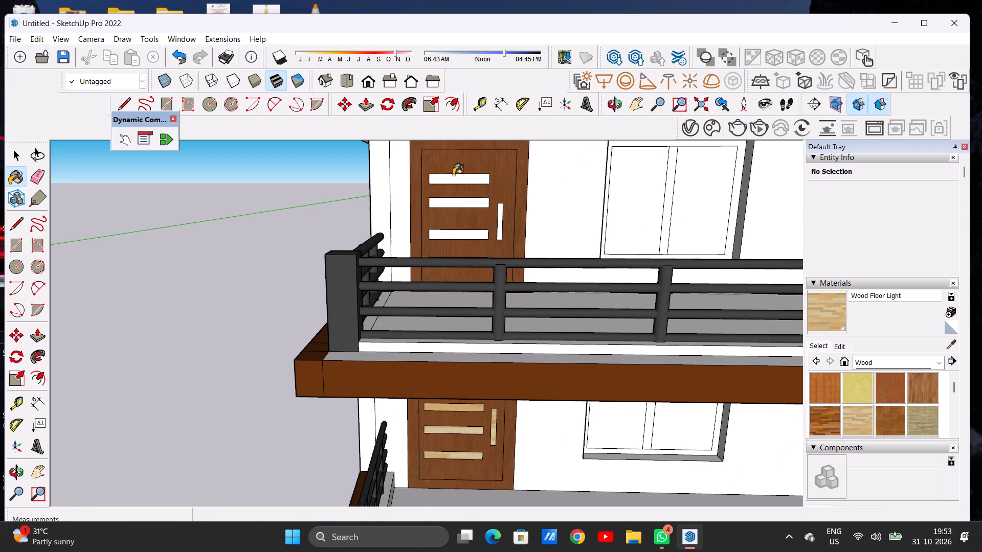
left_click(448, 179)
left_click(449, 203)
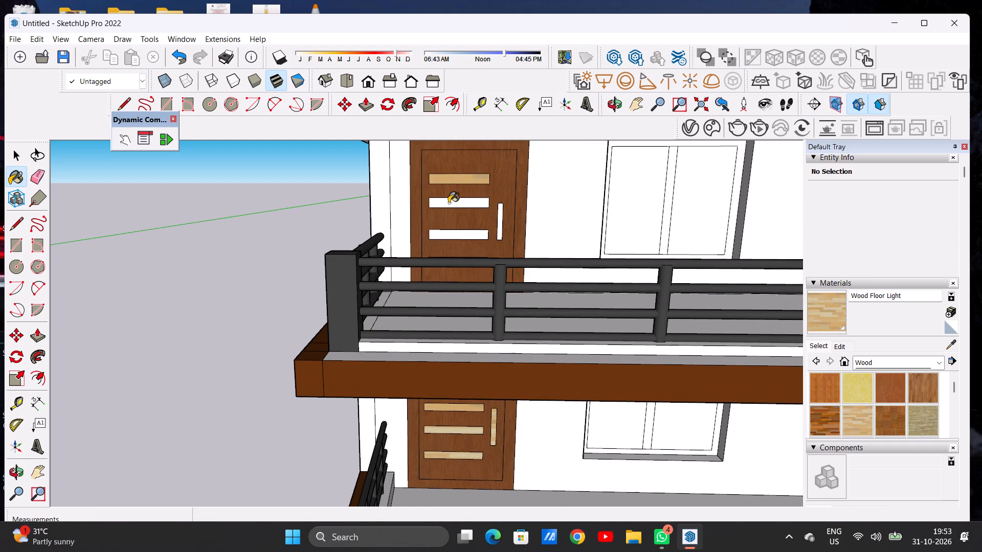
left_click(455, 239)
left_click(500, 223)
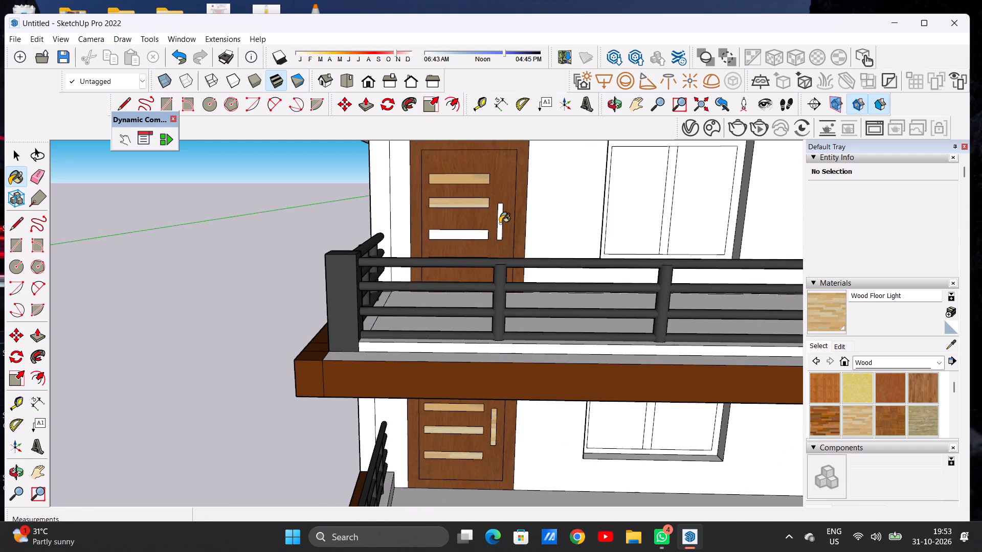
scroll(486, 236, "up", 6)
left_click(468, 235)
left_click(467, 280)
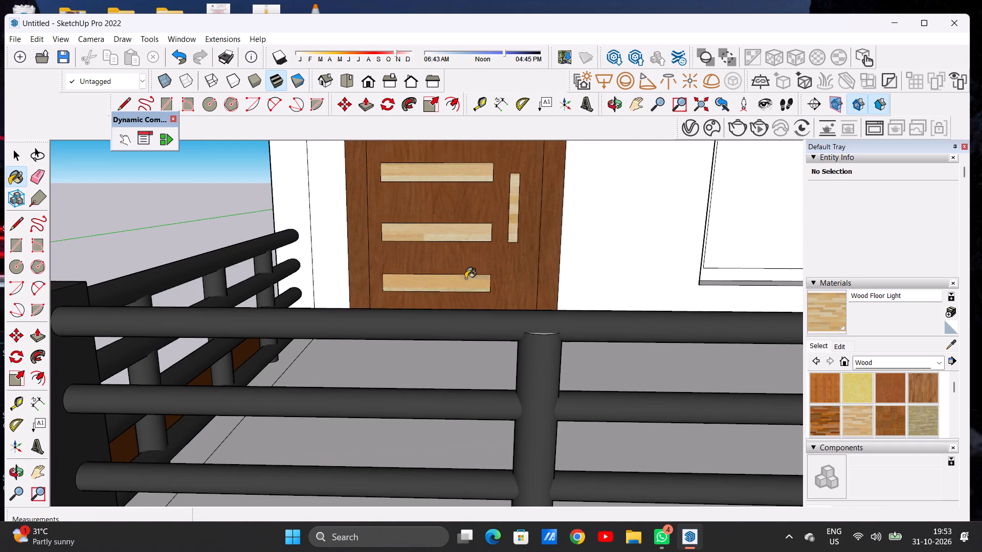
Paint the four horizontal strips of the third balcony's door with Wood Floor Light.
scroll(453, 264, "down", 20)
scroll(453, 264, "down", 4)
scroll(439, 215, "up", 5)
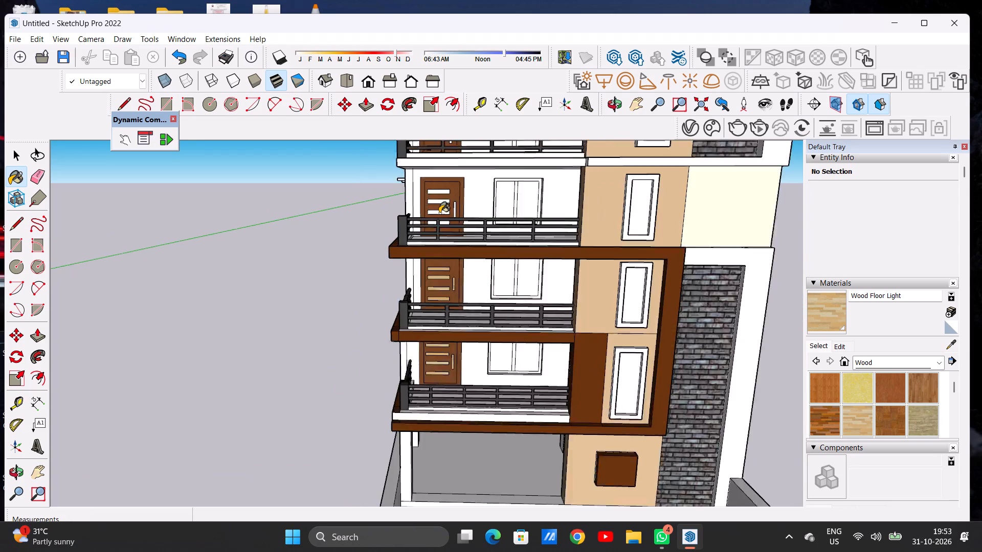
scroll(439, 213, "up", 17)
left_click(441, 262)
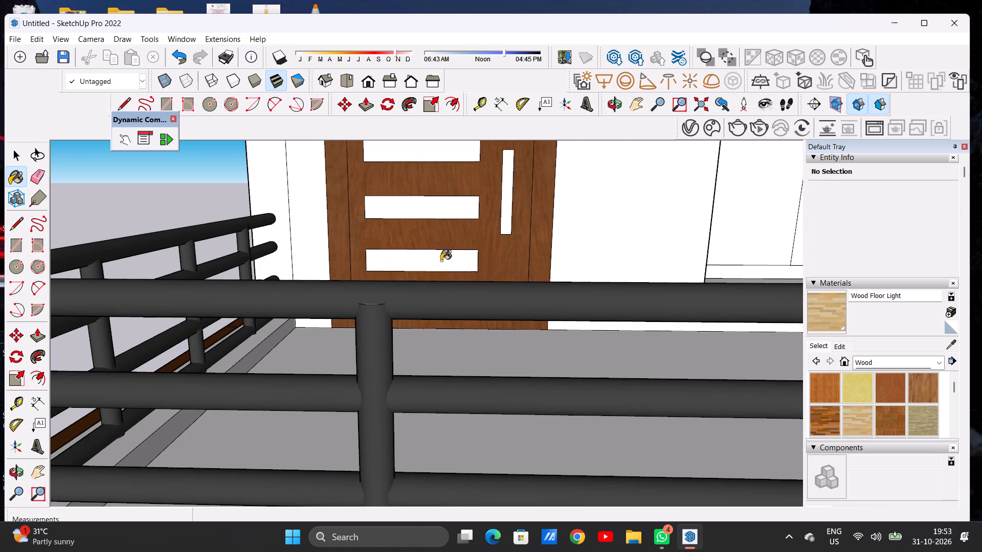
left_click(443, 205)
scroll(429, 254, "down", 8)
scroll(430, 202, "up", 6)
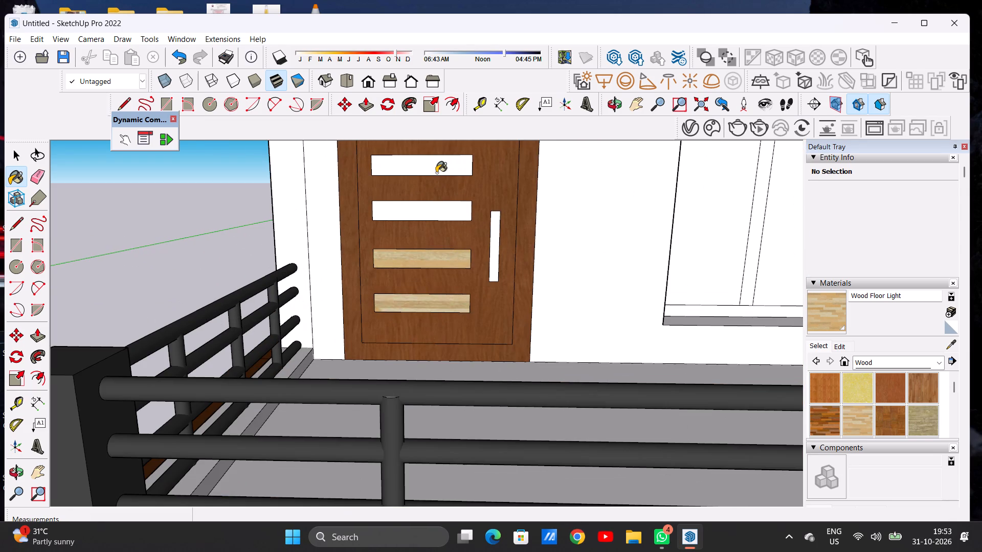
left_click(437, 169)
left_click(427, 208)
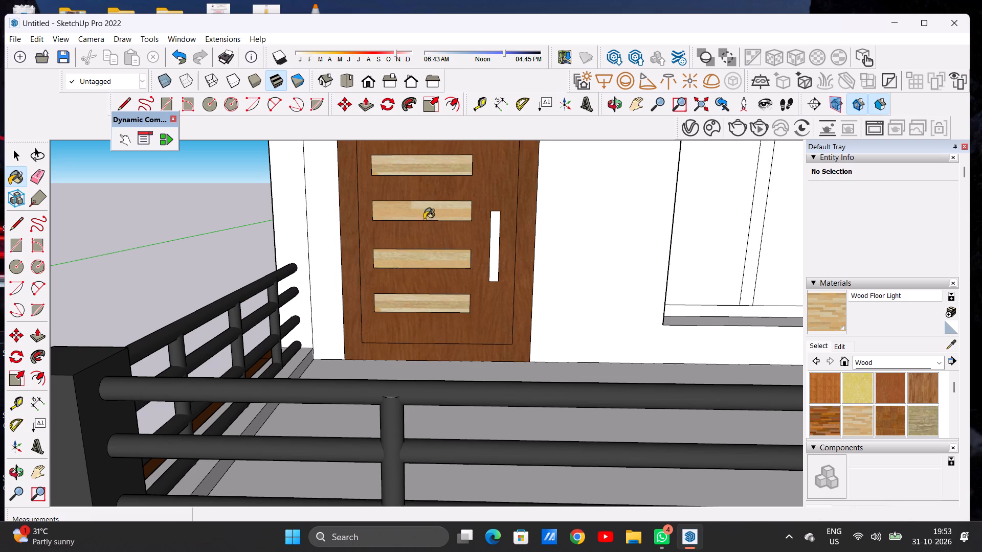
Paint the vertical handle of the third balcony's door with Wood Floor Light.
scroll(425, 231, "down", 8)
scroll(444, 258, "up", 1)
scroll(444, 258, "down", 2)
scroll(456, 250, "up", 3)
scroll(457, 256, "down", 3)
scroll(457, 257, "up", 7)
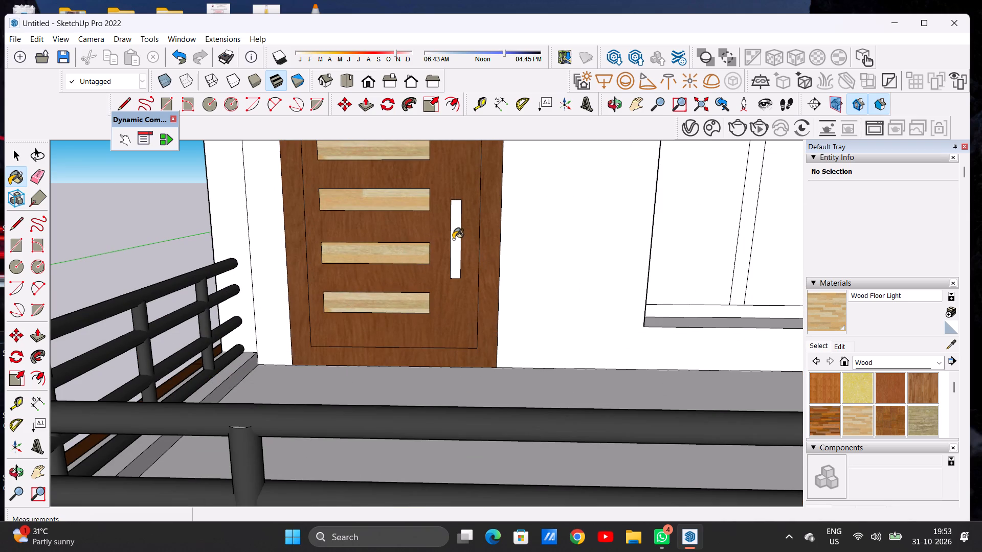
left_click(453, 227)
Paint the four horizontal strips and the vertical handle of the fourth balcony's door with Wood Floor Light.
scroll(463, 247, "down", 14)
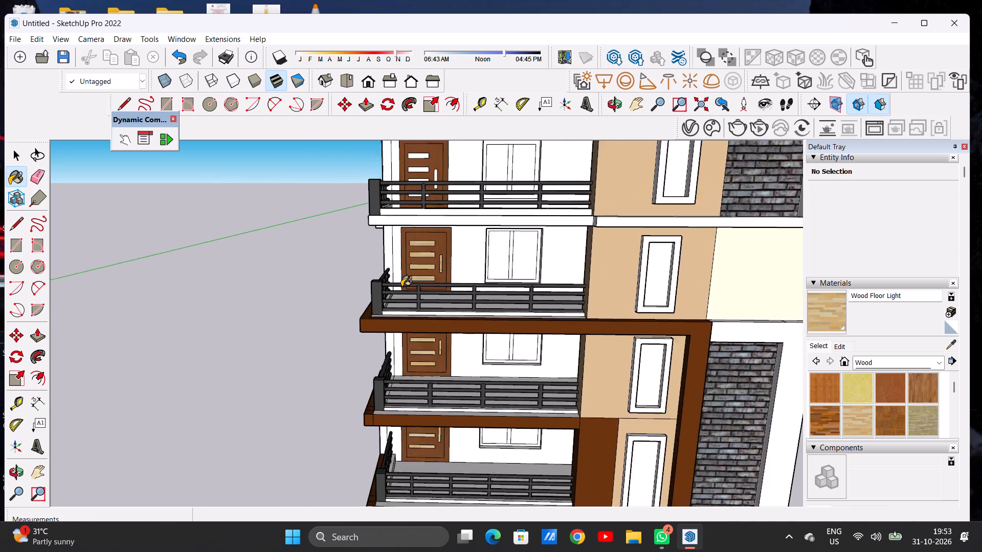
scroll(401, 287, "down", 11)
scroll(406, 217, "down", 1)
scroll(406, 217, "up", 7)
scroll(413, 229, "down", 1)
scroll(413, 229, "up", 3)
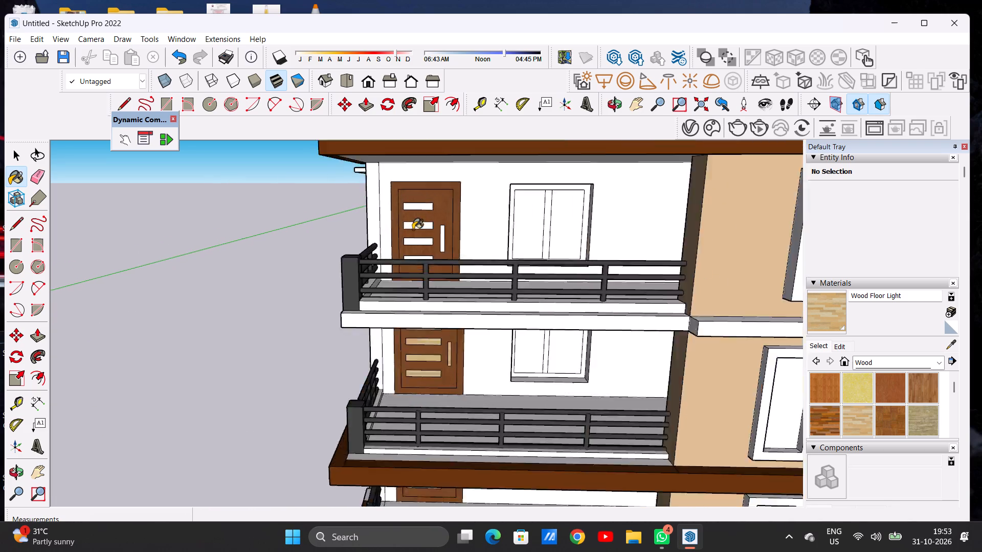
scroll(413, 229, "up", 12)
left_click(427, 171)
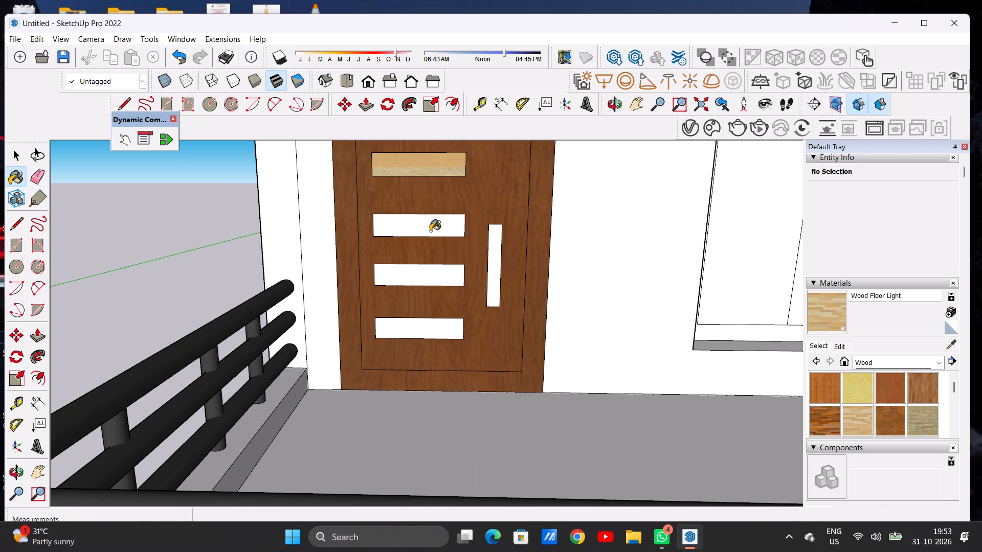
left_click(430, 231)
left_click(429, 280)
left_click(416, 334)
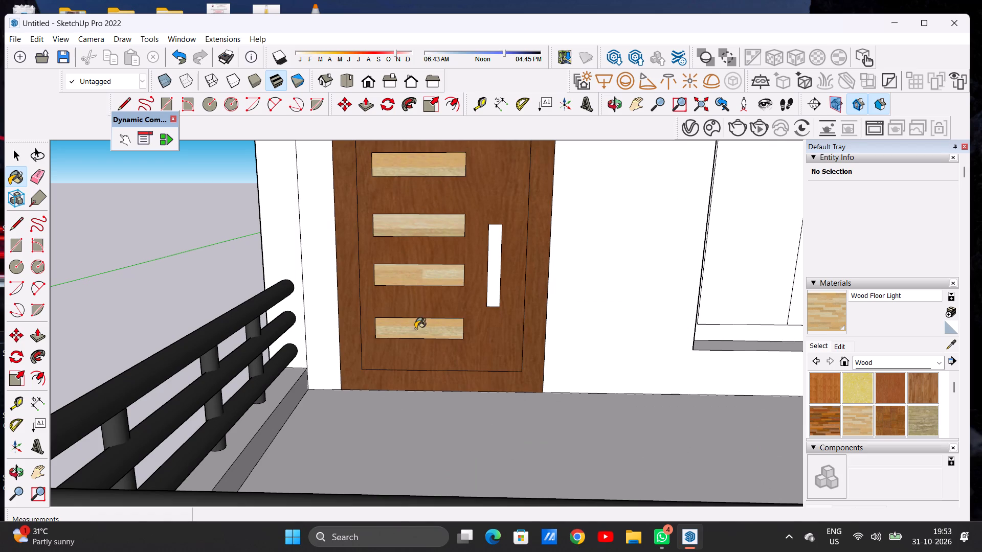
left_click(494, 278)
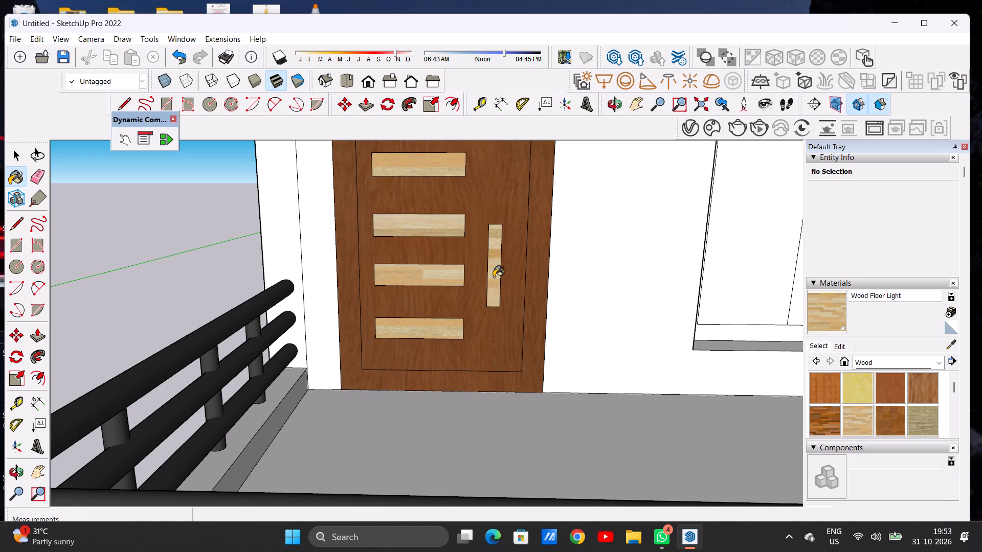
Paint the four horizontal strips and the vertical handle of the fifth balcony's door with Wood Floor Light.
scroll(461, 286, "down", 12)
scroll(414, 295, "down", 2)
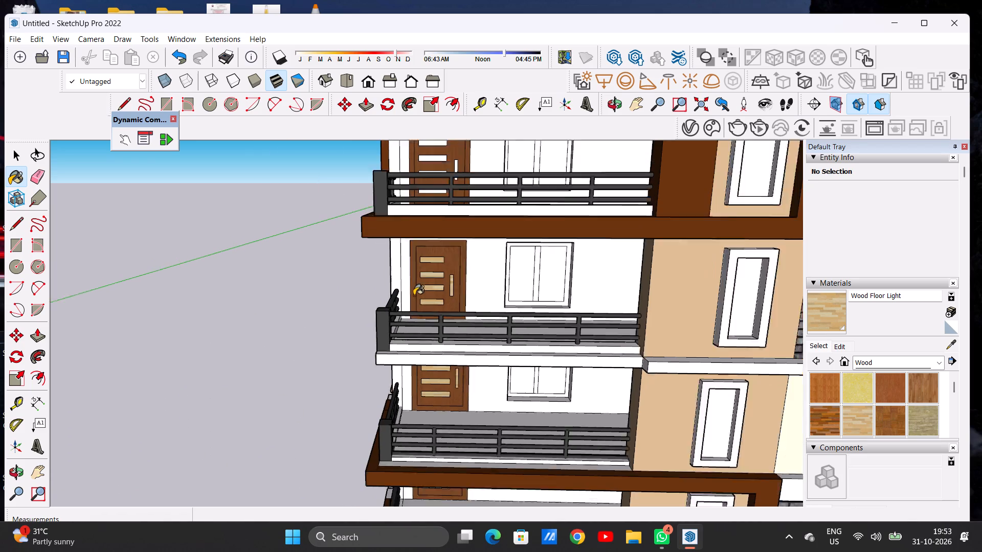
scroll(414, 295, "down", 2)
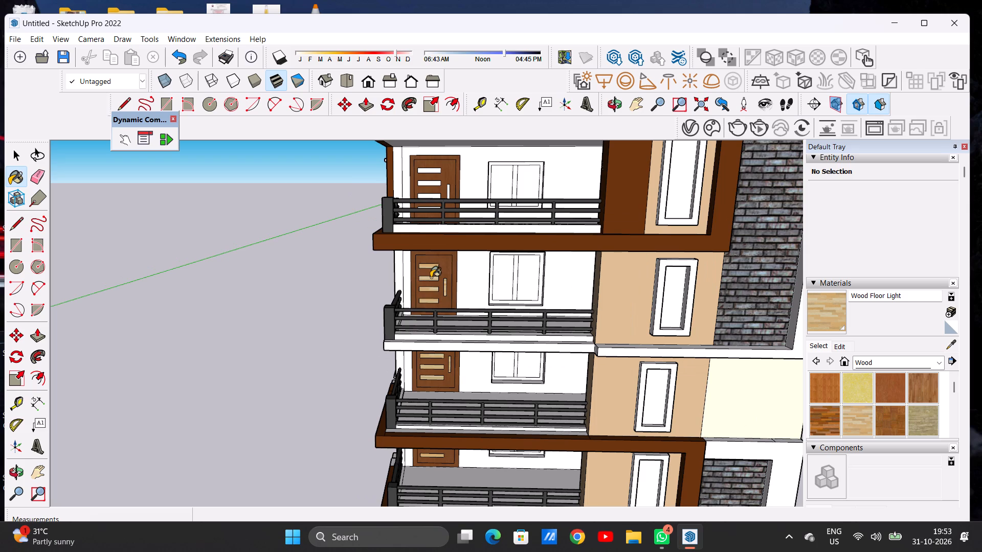
scroll(404, 280, "down", 5)
scroll(437, 199, "up", 14)
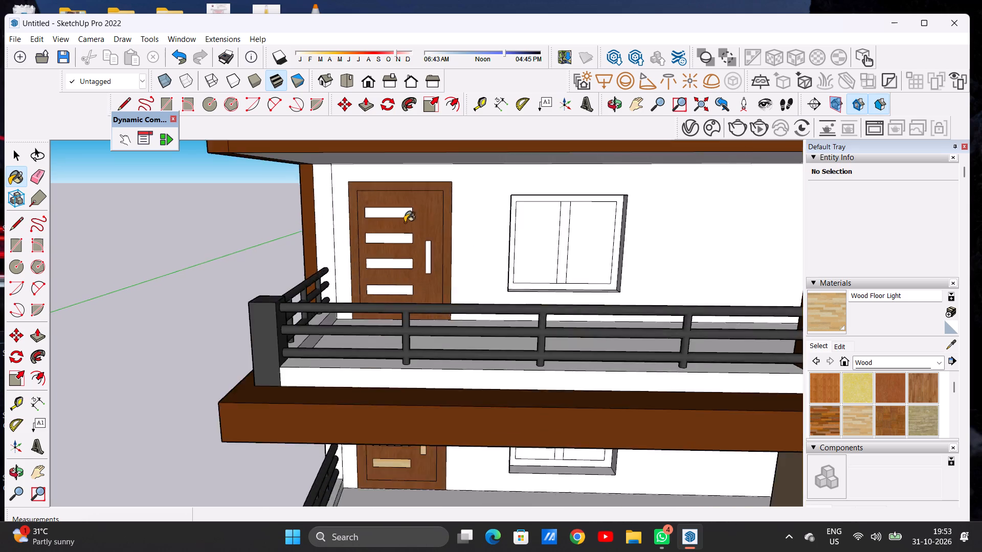
scroll(405, 222, "up", 4)
left_click(403, 208)
left_click(386, 246)
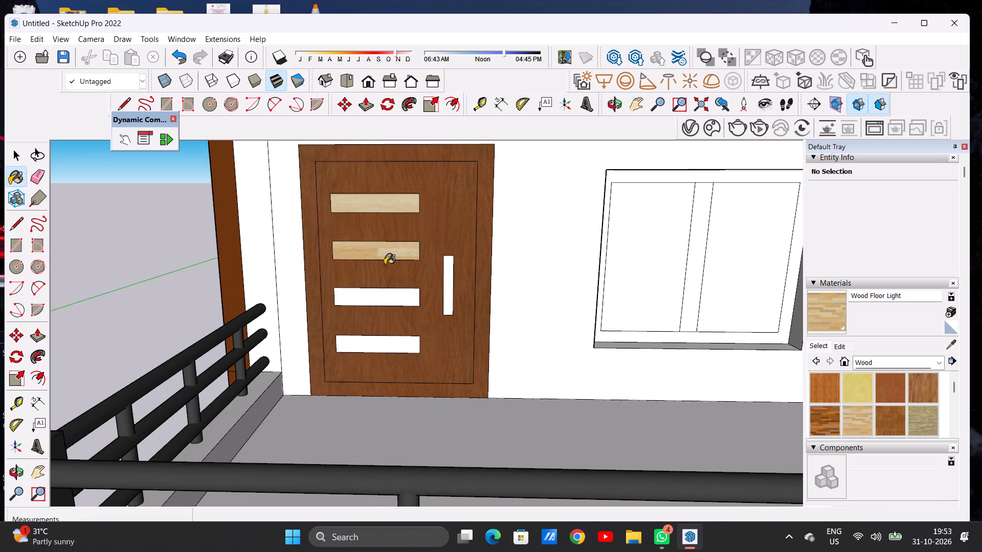
left_click(378, 294)
left_click(392, 343)
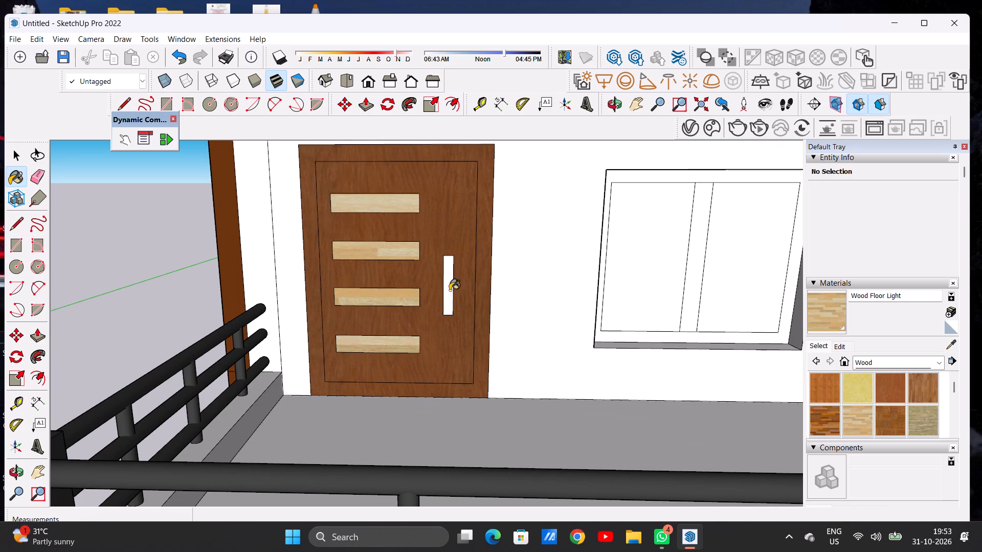
left_click(450, 290)
Paint the four horizontal strips and the vertical handle of the topmost balcony's door with Wood Floor Light.
scroll(417, 301, "down", 20)
scroll(417, 301, "down", 1)
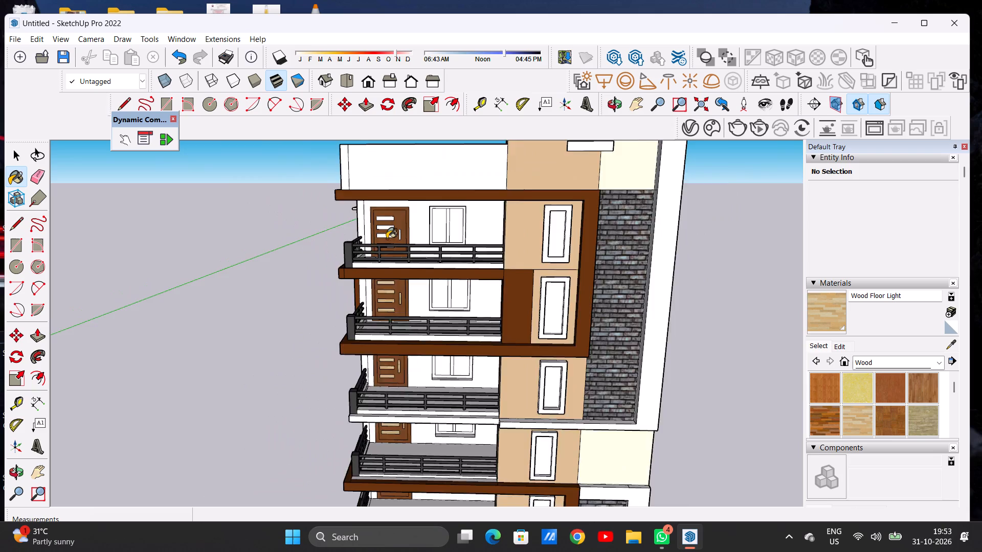
scroll(387, 237, "up", 5)
scroll(387, 237, "down", 1)
scroll(387, 237, "up", 3)
scroll(406, 226, "down", 1)
scroll(406, 226, "up", 6)
scroll(396, 252, "down", 1)
scroll(396, 253, "up", 3)
left_click(368, 300)
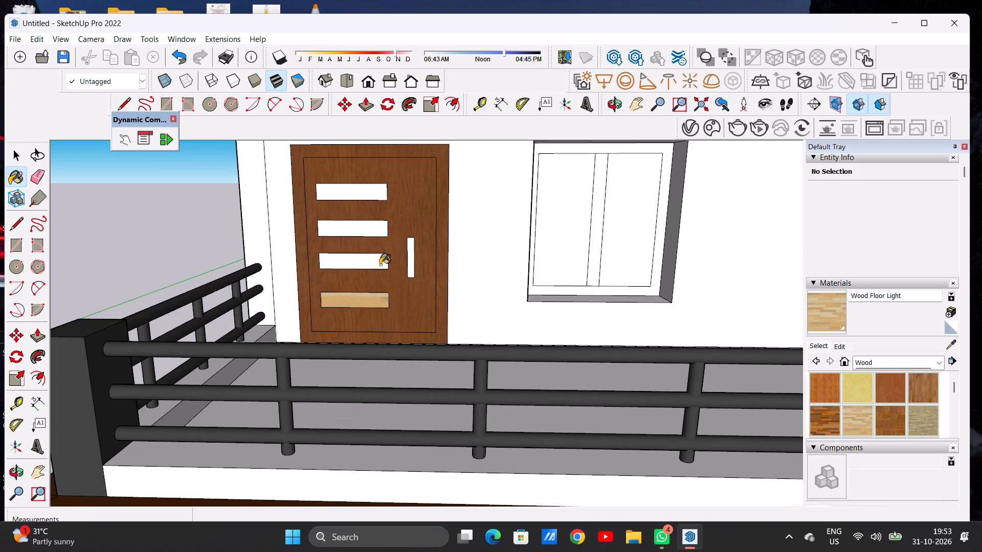
left_click(380, 265)
left_click(373, 232)
left_click(373, 198)
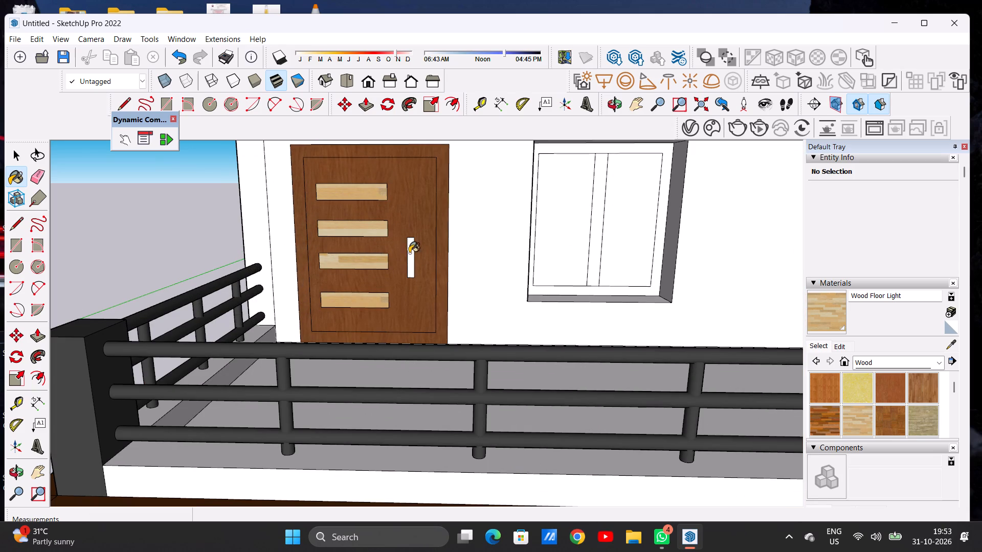
left_click(410, 255)
Examine the painted balcony doors and the window beside the door on the lowest balcony.
scroll(410, 255, "down", 16)
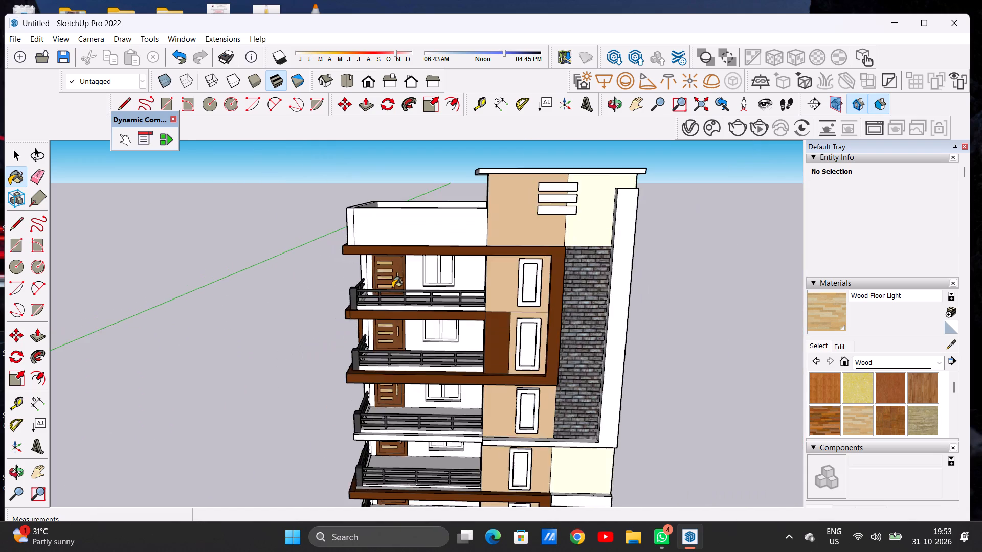
scroll(392, 288, "down", 13)
scroll(416, 395, "up", 15)
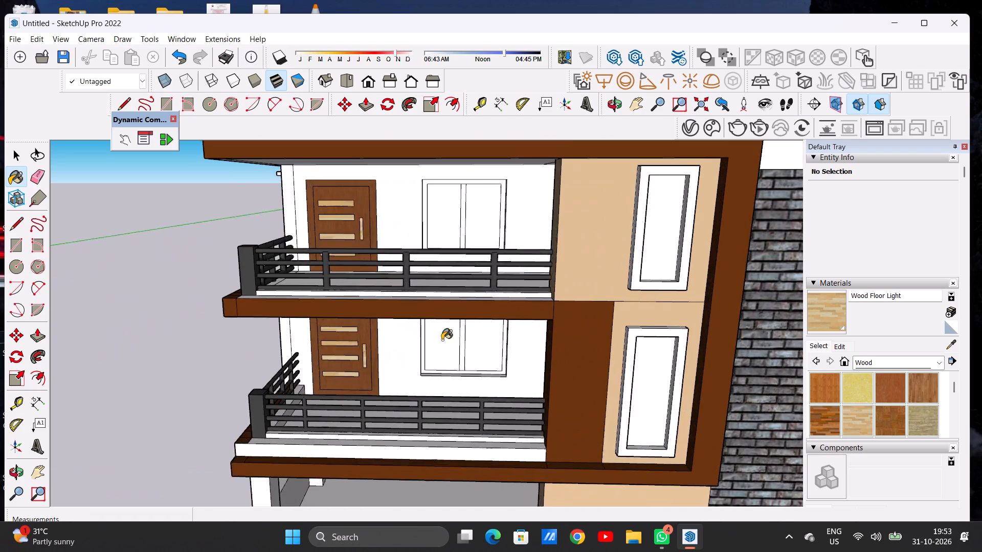
scroll(442, 340, "up", 5)
key("space")
scroll(423, 318, "down", 2)
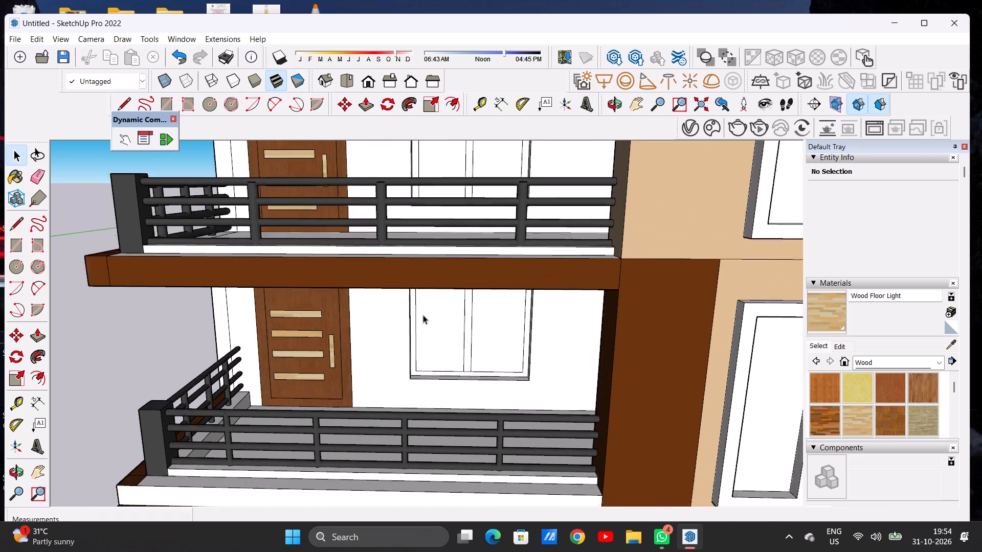
scroll(423, 315, "down", 4)
middle_click_drag(467, 350, 463, 326)
scroll(478, 341, "up", 4)
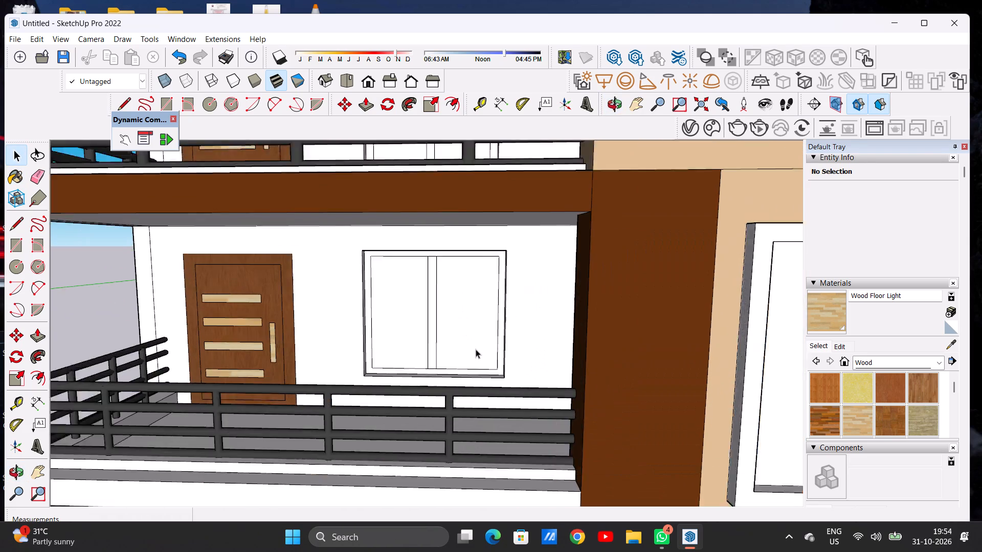
scroll(476, 349, "up", 3)
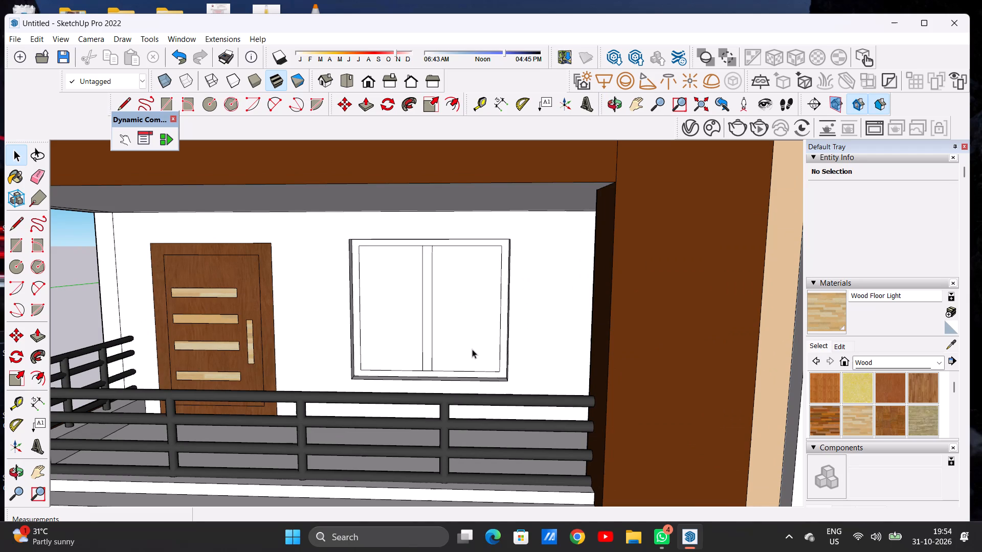
scroll(437, 326, "down", 3)
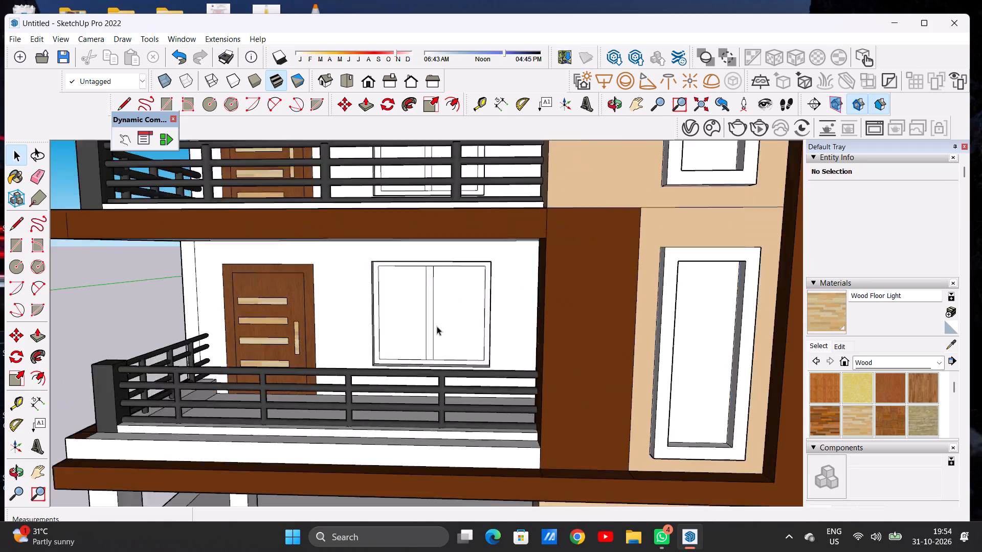
scroll(437, 326, "down", 3)
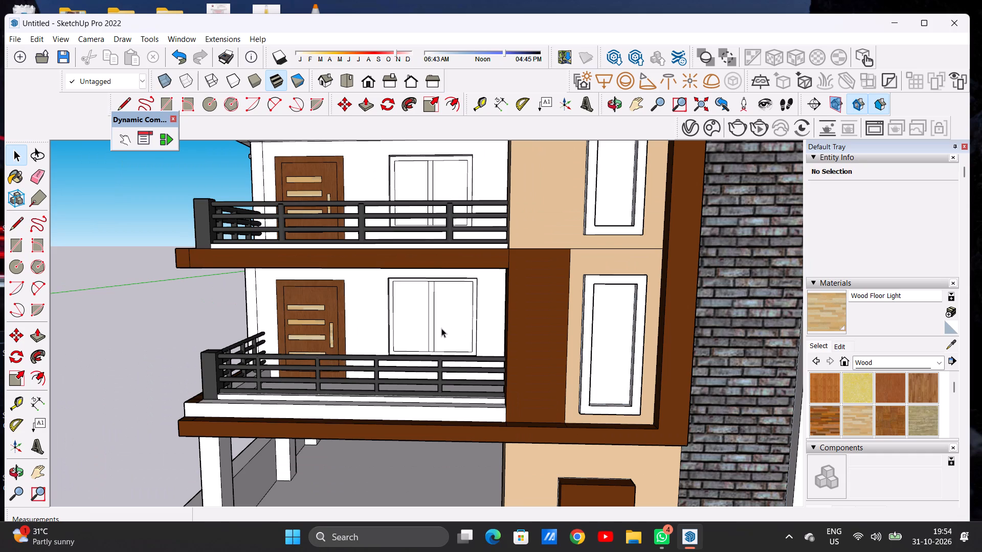
scroll(427, 316, "down", 7)
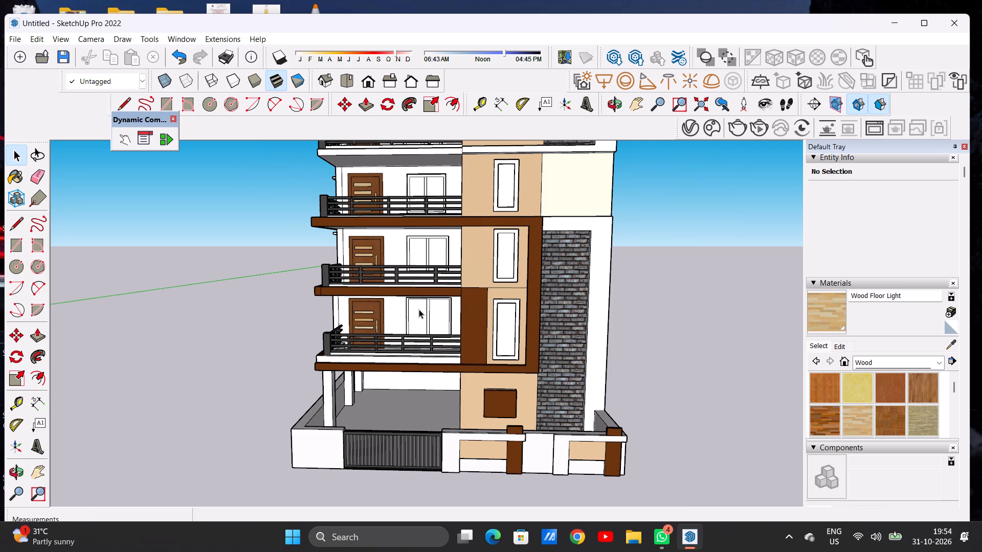
Draw a vertical line down the middle of the lowest balcony window's left pane, between the frame's inner edges.
key("l")
scroll(416, 318, "up", 12)
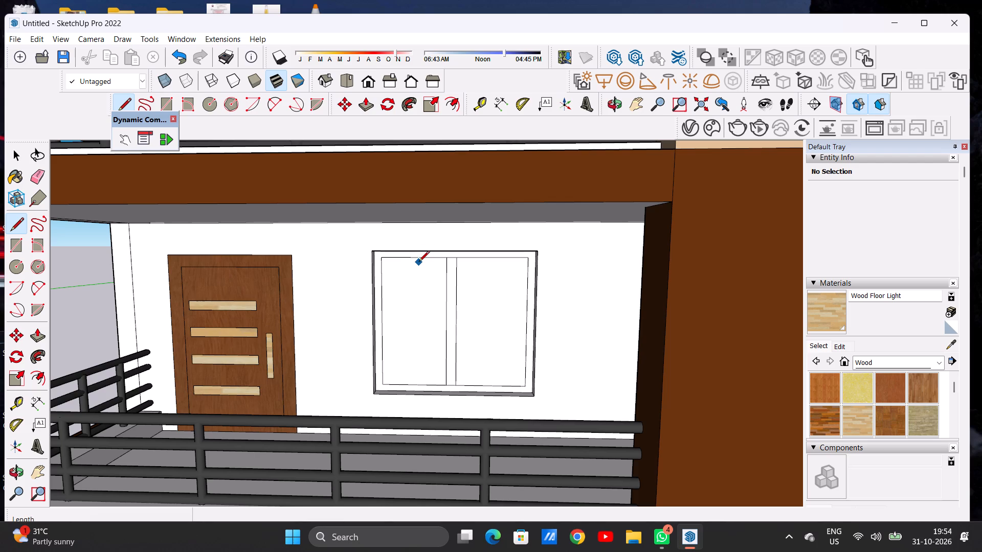
left_click(415, 258)
left_click(418, 384)
Draw a vertical line about 5' 4" long down the middle of the second balcony window's left pane.
scroll(401, 358, "down", 10)
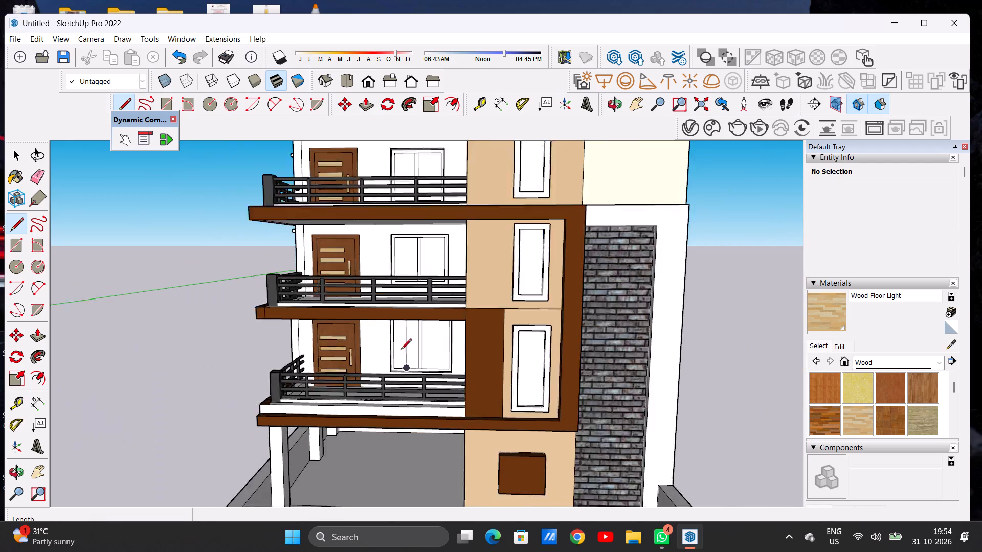
scroll(401, 350, "down", 3)
scroll(417, 255, "up", 8)
scroll(406, 273, "down", 1)
scroll(406, 273, "up", 3)
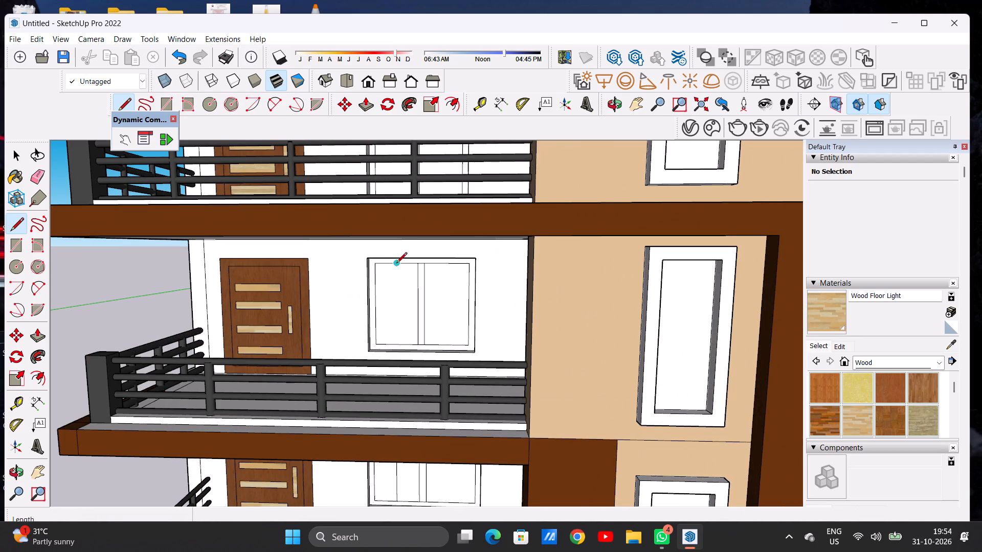
left_click(396, 264)
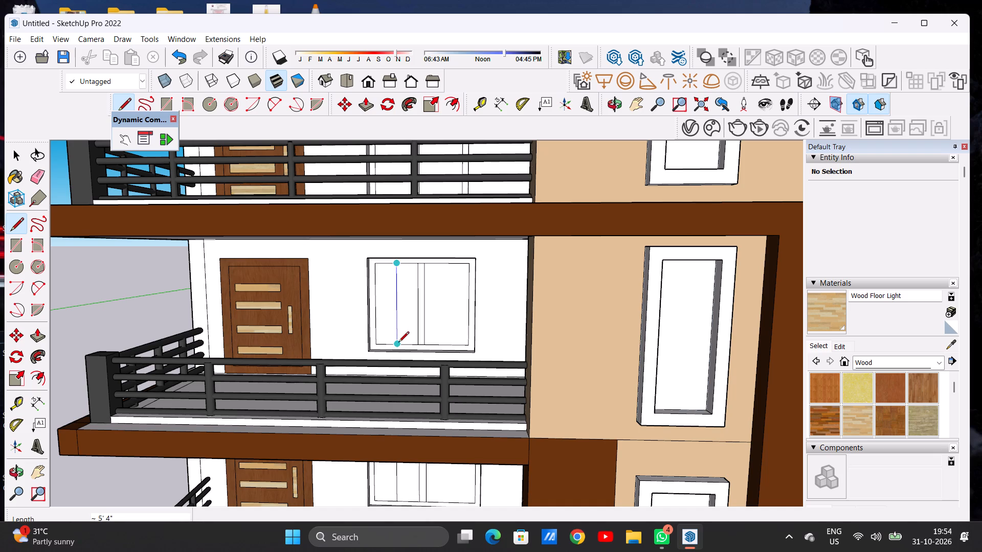
left_click(398, 343)
Draw a vertical line down the middle of the third balcony window's left pane, between the frame's inner edges.
scroll(394, 329, "down", 7)
scroll(391, 323, "up", 1)
scroll(391, 323, "down", 3)
scroll(403, 226, "up", 2)
scroll(403, 226, "down", 1)
scroll(401, 226, "up", 2)
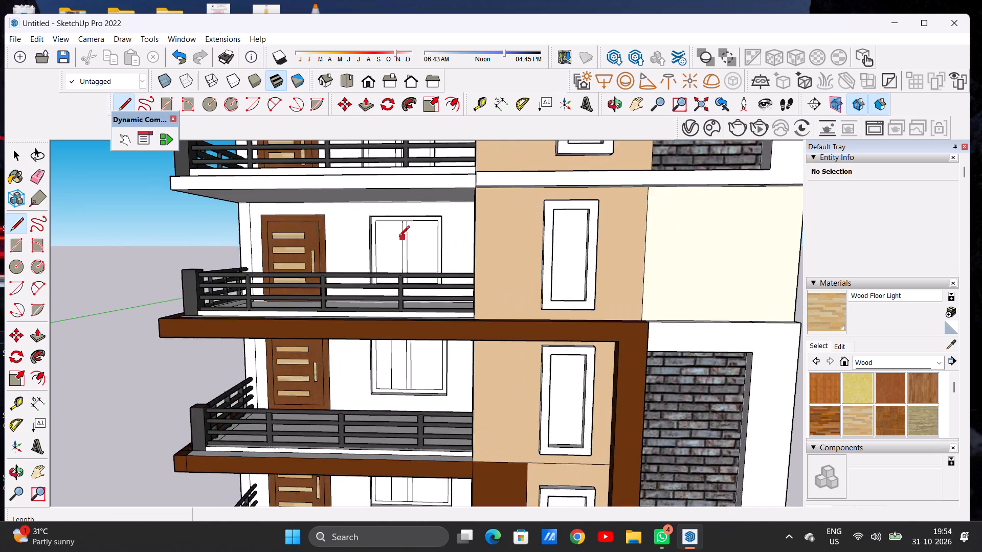
scroll(399, 237, "up", 2)
scroll(400, 231, "down", 1)
scroll(400, 231, "up", 6)
left_click(375, 213)
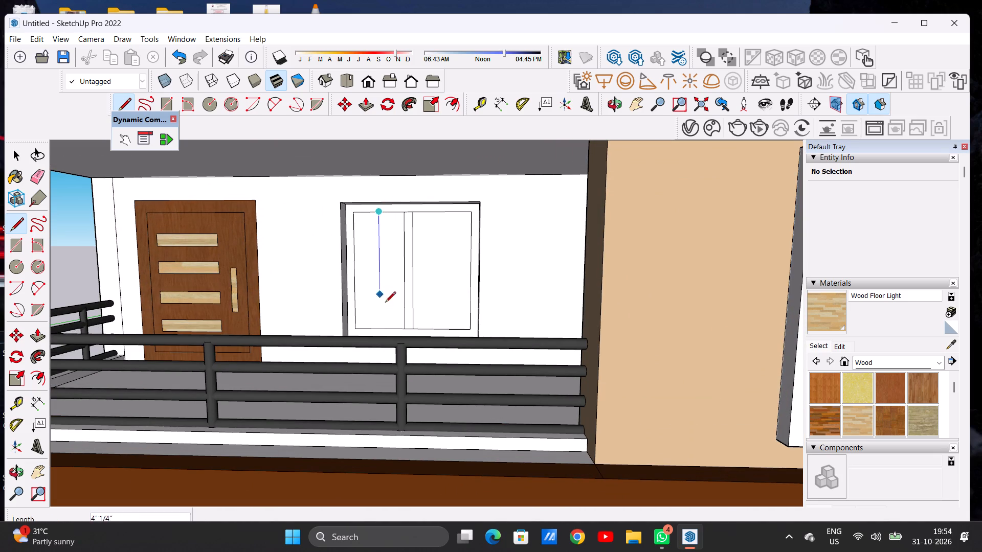
left_click(385, 328)
Draw a vertical line down the middle of the fourth balcony window's left pane, between the frame's inner edges.
scroll(384, 288, "down", 3)
scroll(384, 288, "up", 1)
scroll(384, 288, "down", 4)
scroll(384, 288, "up", 1)
scroll(384, 288, "down", 6)
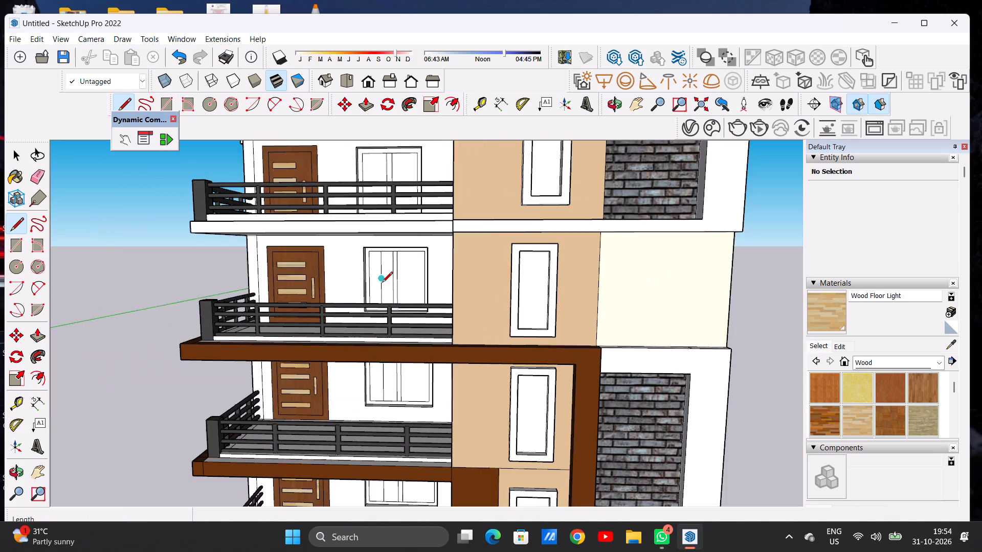
scroll(382, 283, "down", 6)
scroll(385, 222, "up", 12)
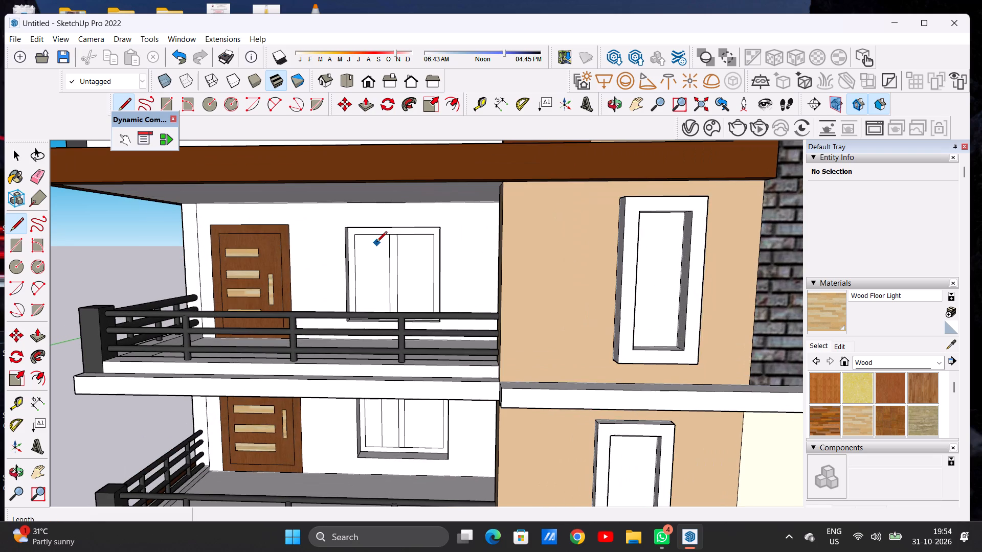
scroll(365, 242, "up", 1)
scroll(365, 242, "down", 1)
scroll(365, 242, "up", 5)
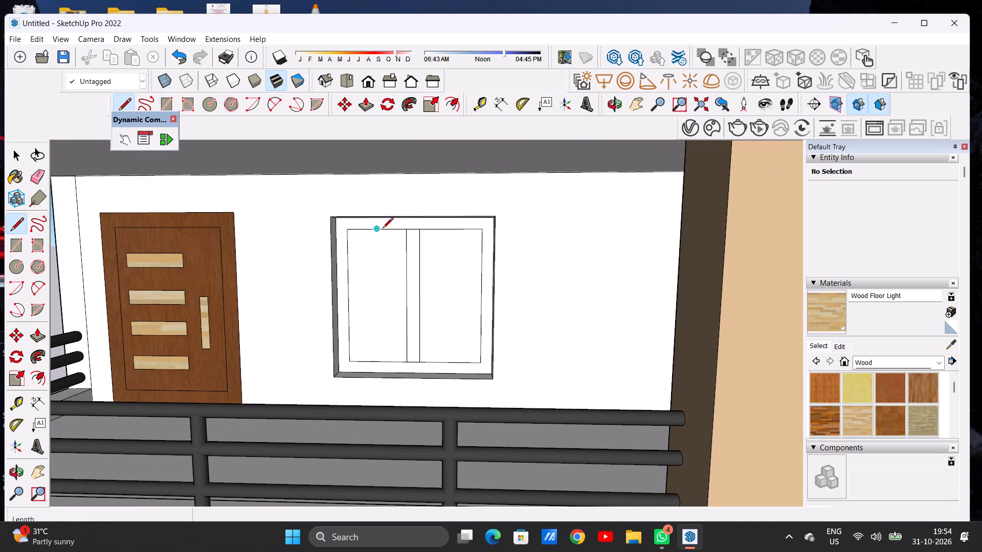
left_click(381, 230)
left_click(382, 358)
Draw a vertical line about 4' 6 1/4" long down the middle of the fifth balcony window's left pane.
scroll(388, 300, "down", 11)
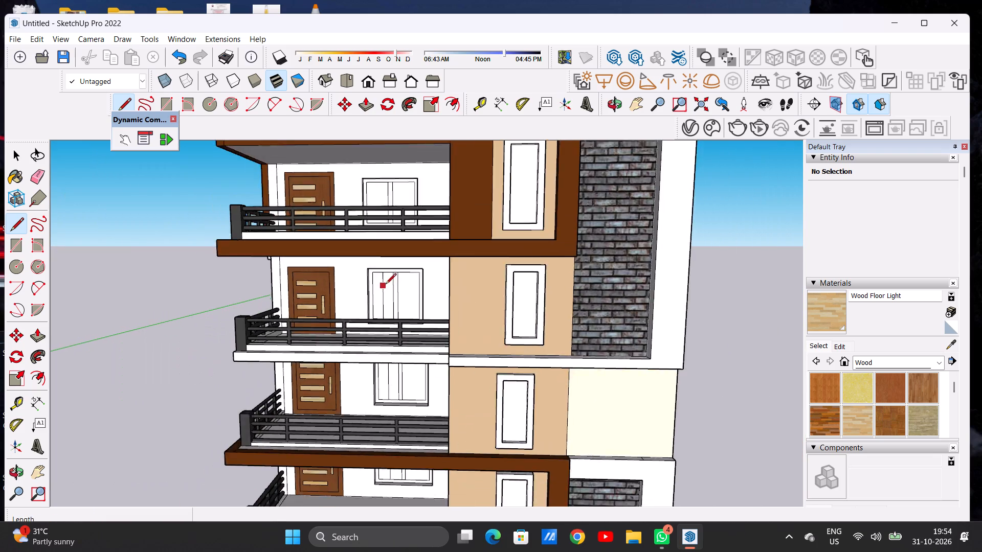
scroll(386, 285, "down", 5)
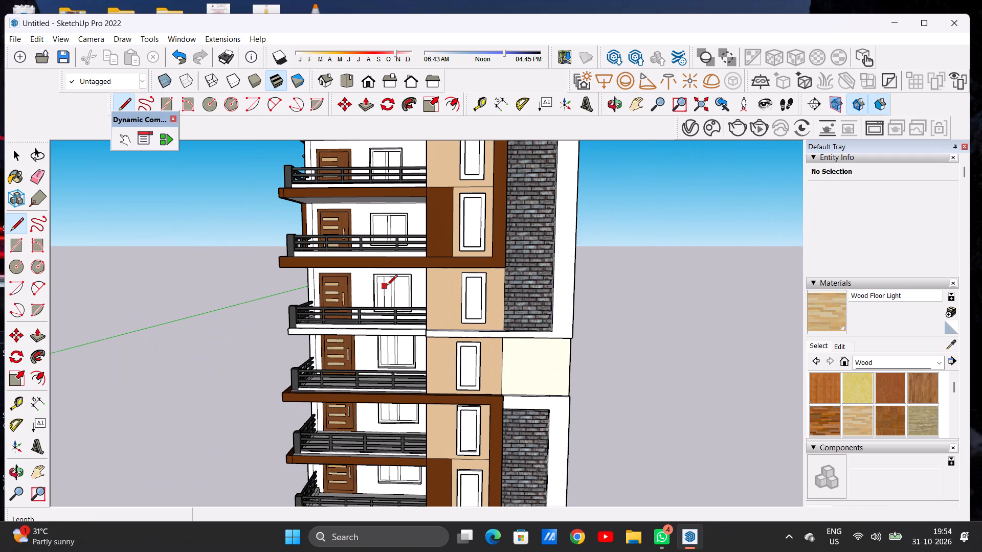
scroll(407, 318, "down", 4)
scroll(390, 232, "up", 4)
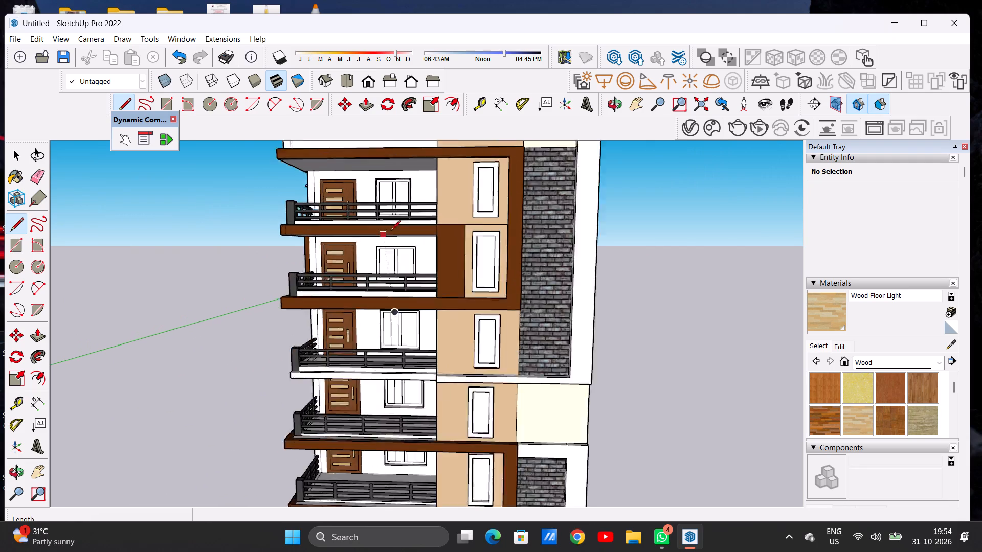
scroll(390, 232, "up", 7)
scroll(391, 247, "down", 1)
scroll(391, 249, "up", 7)
left_click(382, 259)
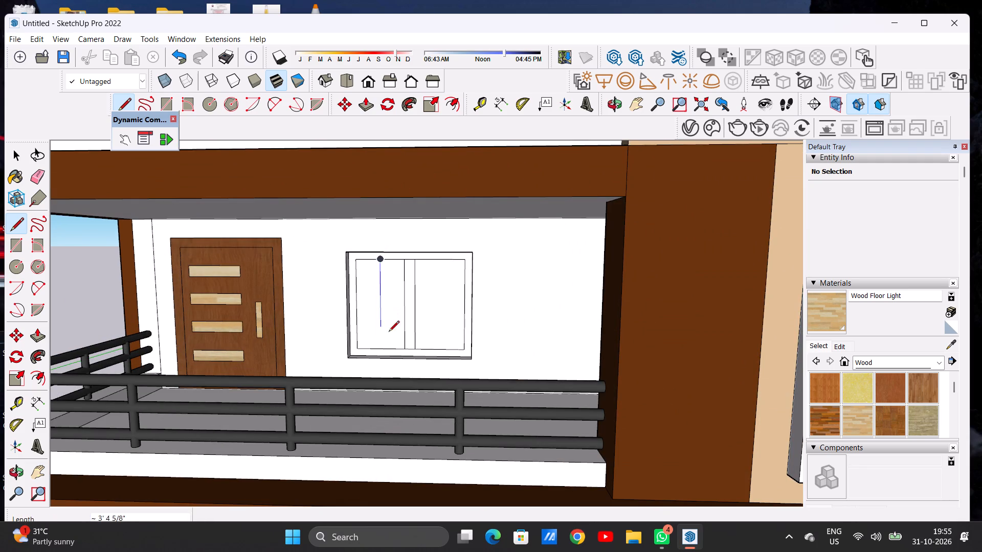
left_click(384, 349)
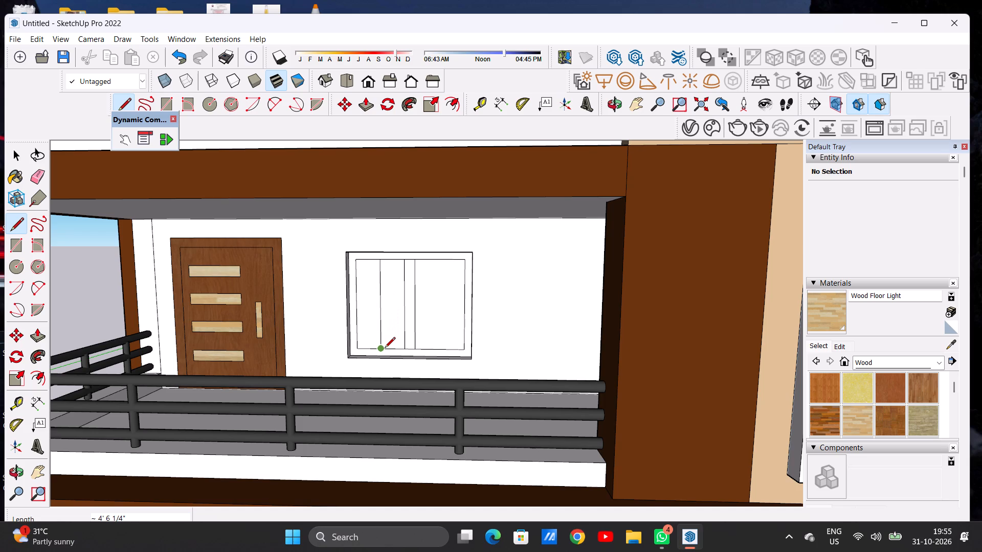
key("space")
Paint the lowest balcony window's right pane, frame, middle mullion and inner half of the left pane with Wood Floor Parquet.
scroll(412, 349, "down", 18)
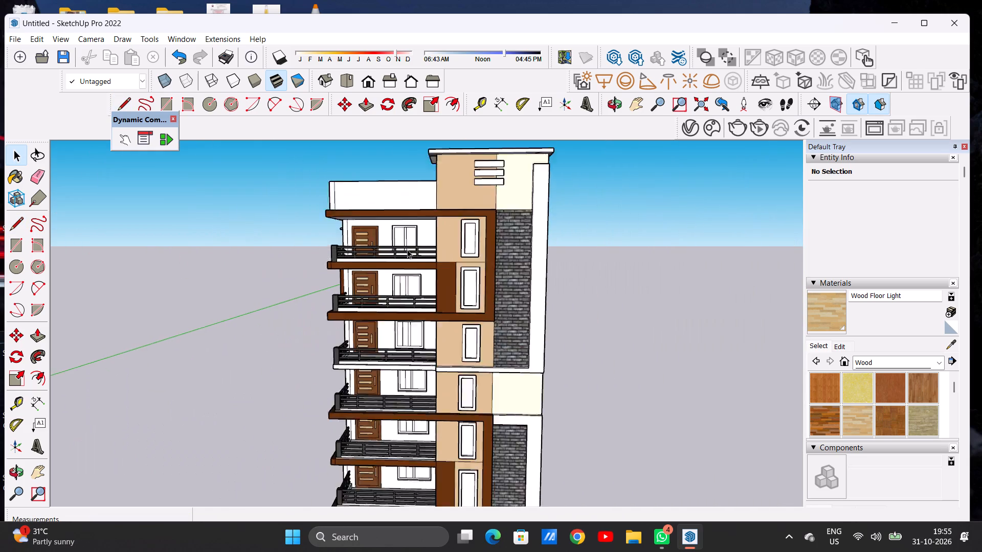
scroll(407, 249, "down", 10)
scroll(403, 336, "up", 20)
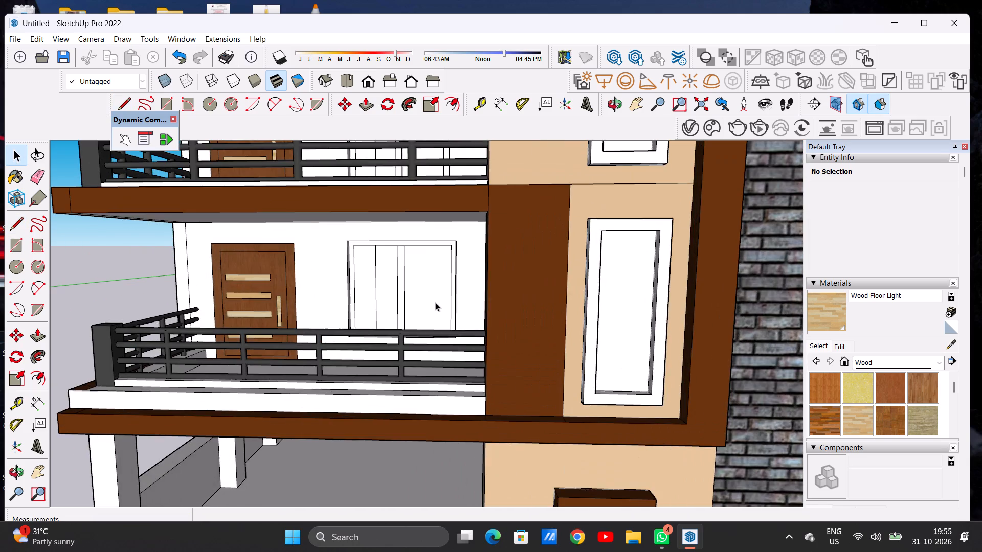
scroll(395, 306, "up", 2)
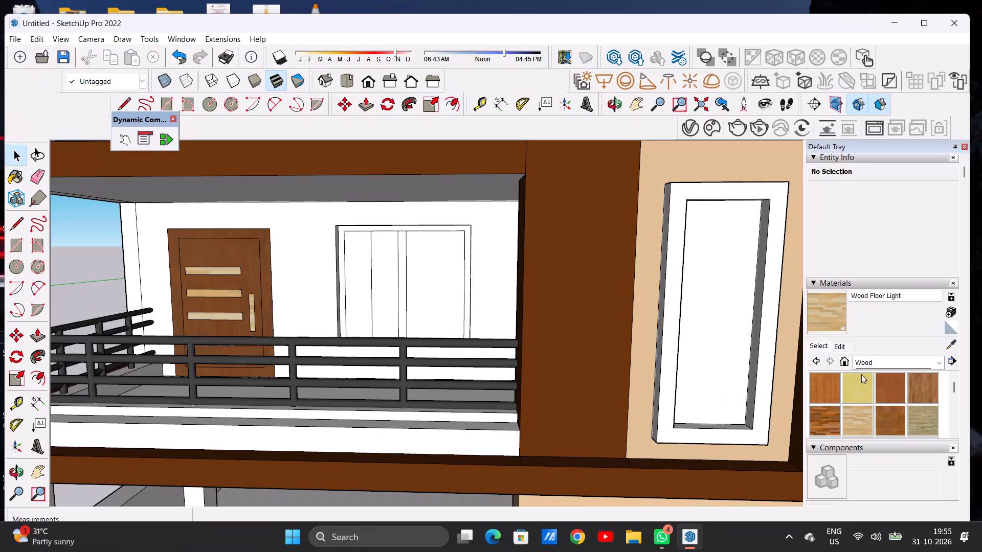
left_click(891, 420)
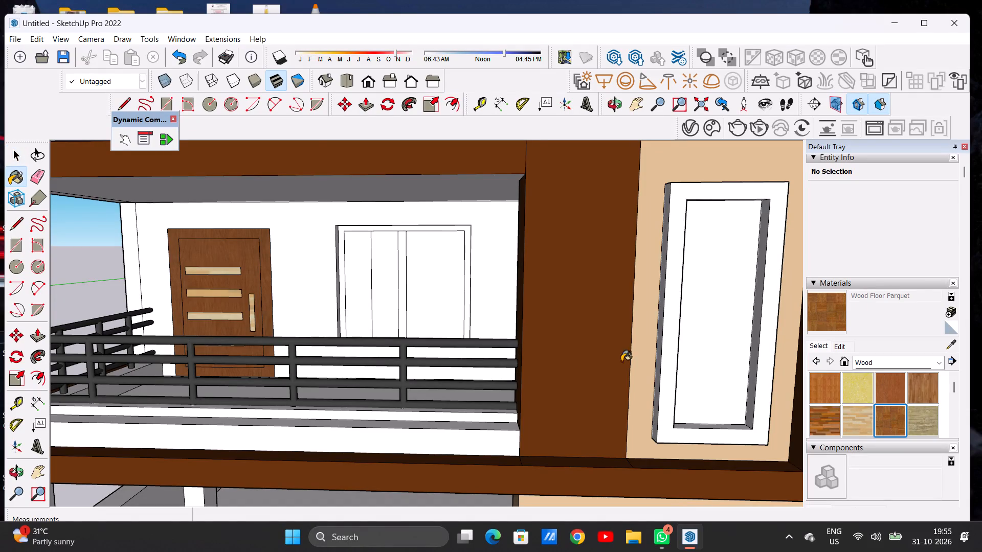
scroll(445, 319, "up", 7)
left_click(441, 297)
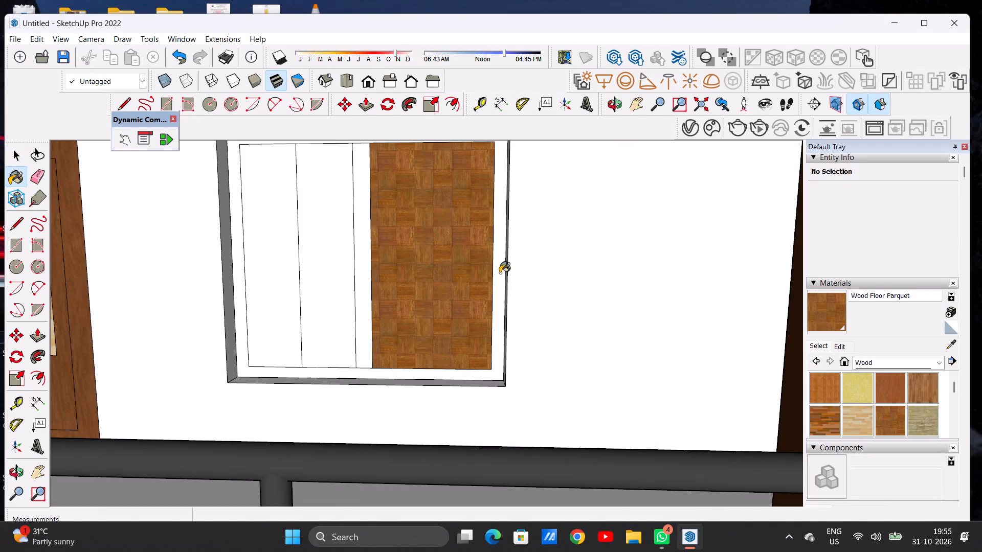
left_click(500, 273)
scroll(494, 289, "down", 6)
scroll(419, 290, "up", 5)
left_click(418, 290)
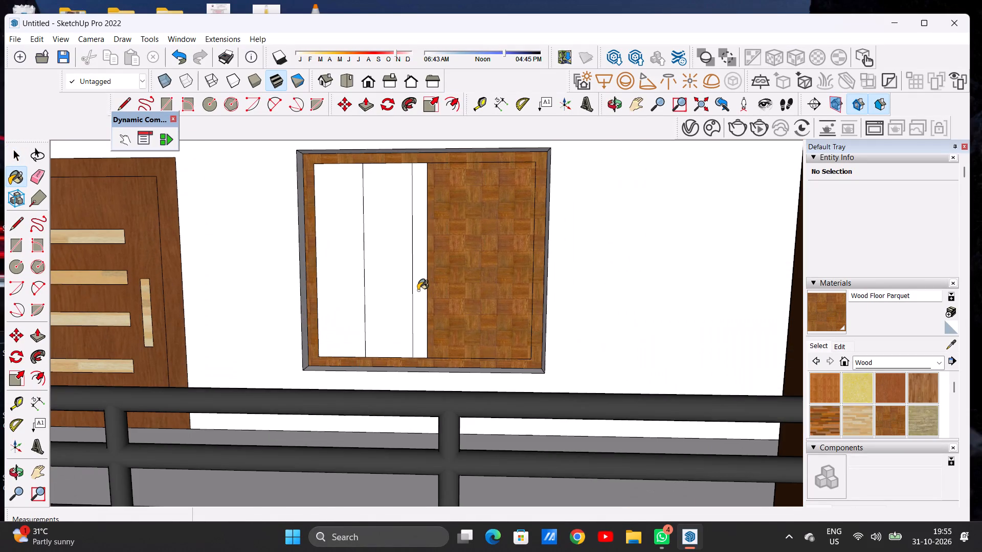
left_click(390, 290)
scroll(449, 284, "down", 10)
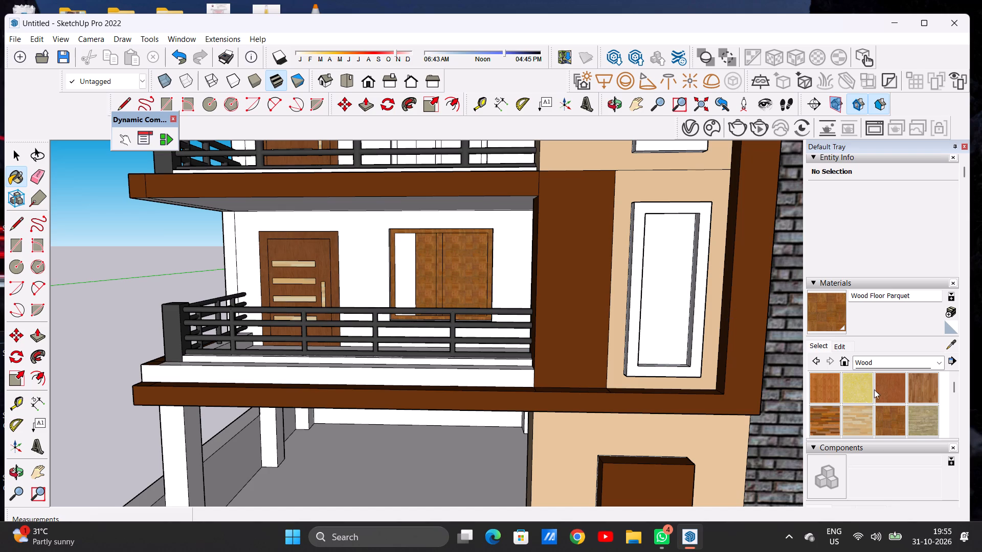
Paint the lowest balcony window's right pane, middle mullion, inner half of the left pane and frame with Wood Cherry Original.
left_click(892, 390)
scroll(482, 285, "up", 5)
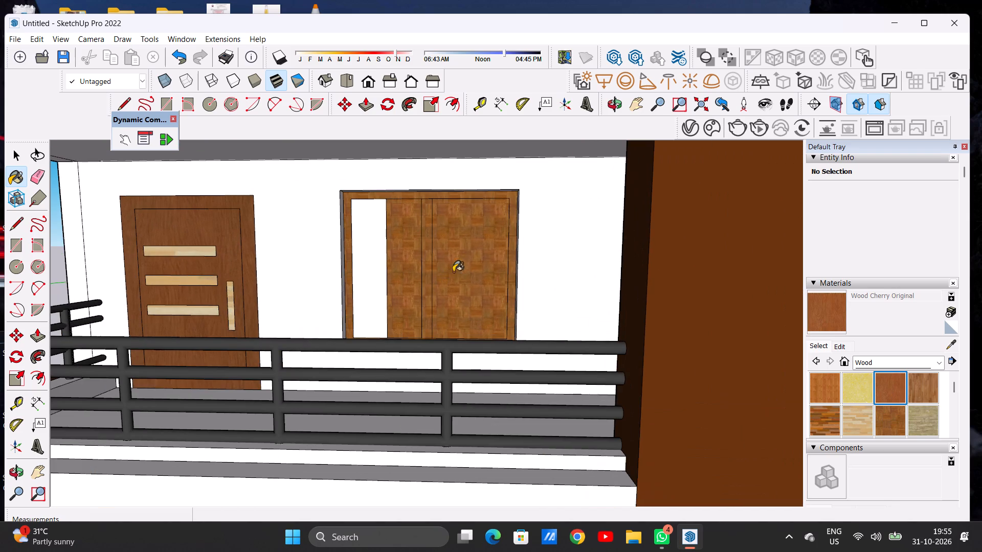
left_click(481, 265)
scroll(435, 288, "up", 6)
left_click(426, 291)
left_click(392, 298)
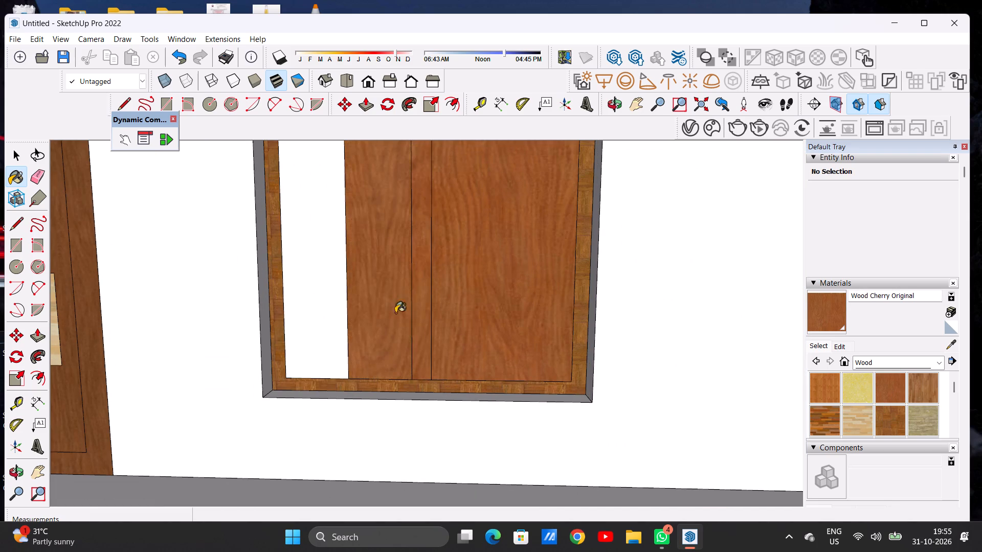
left_click(439, 388)
scroll(449, 359, "down", 5)
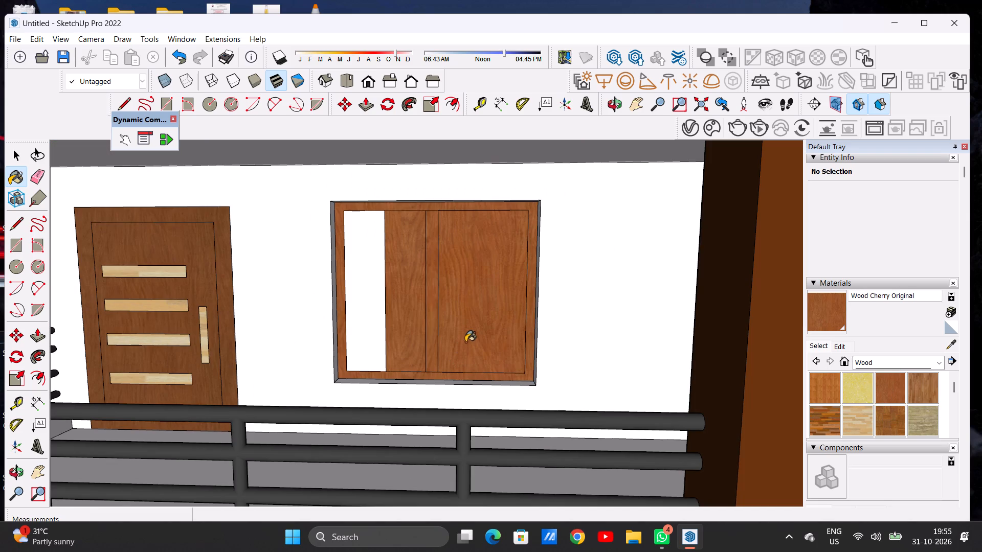
Darken the Wood Cherry Original material to a deep brown by lowering its colour brightness.
left_click(838, 342)
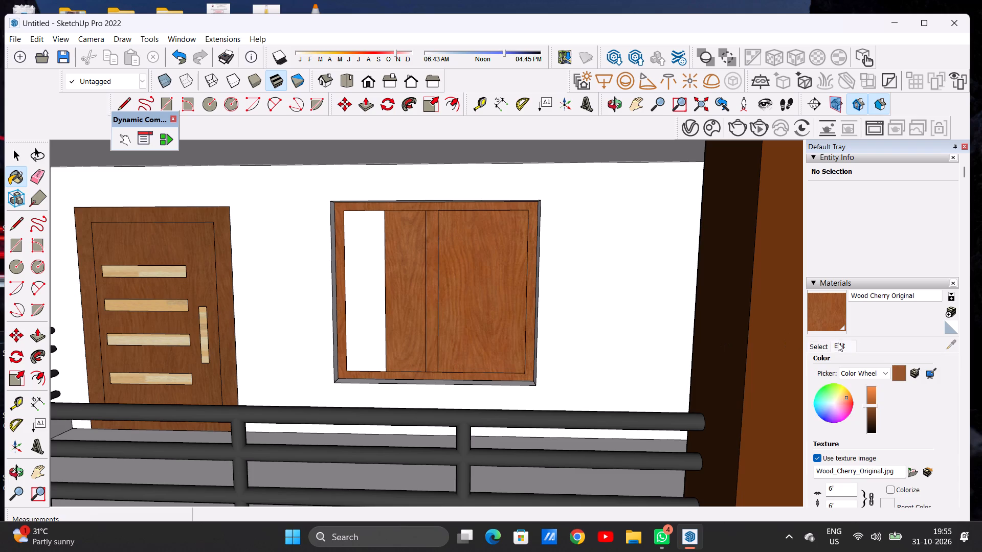
left_click(870, 410)
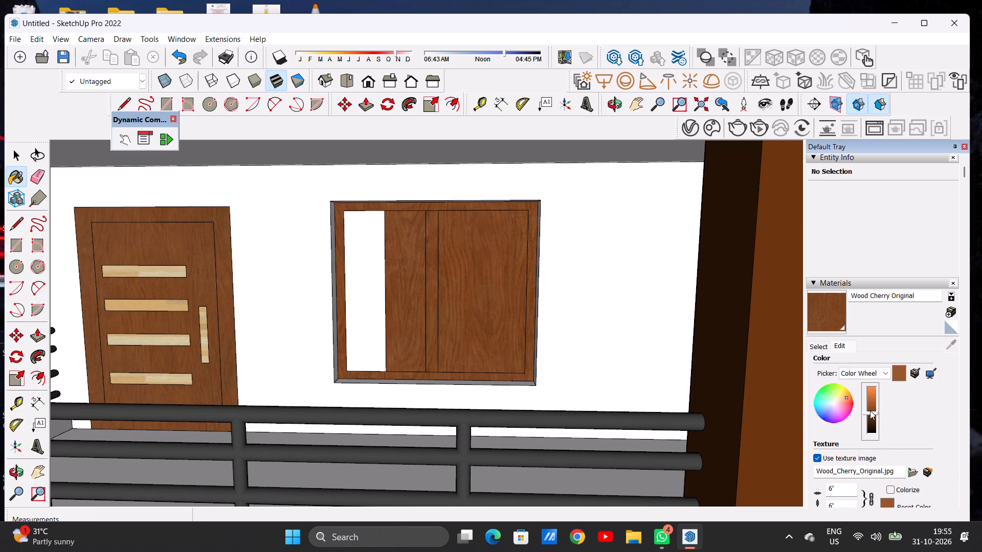
scroll(468, 260, "down", 14)
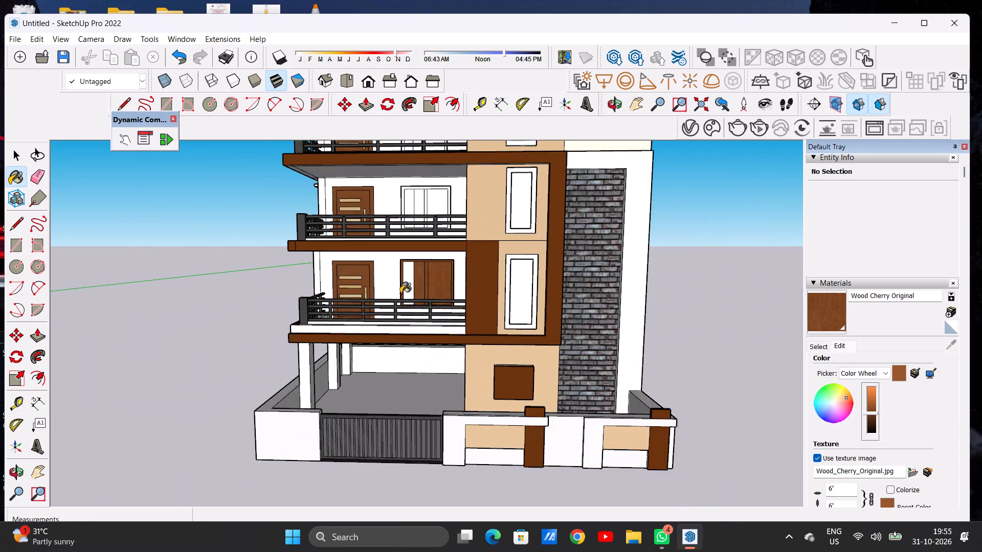
scroll(400, 293, "down", 4)
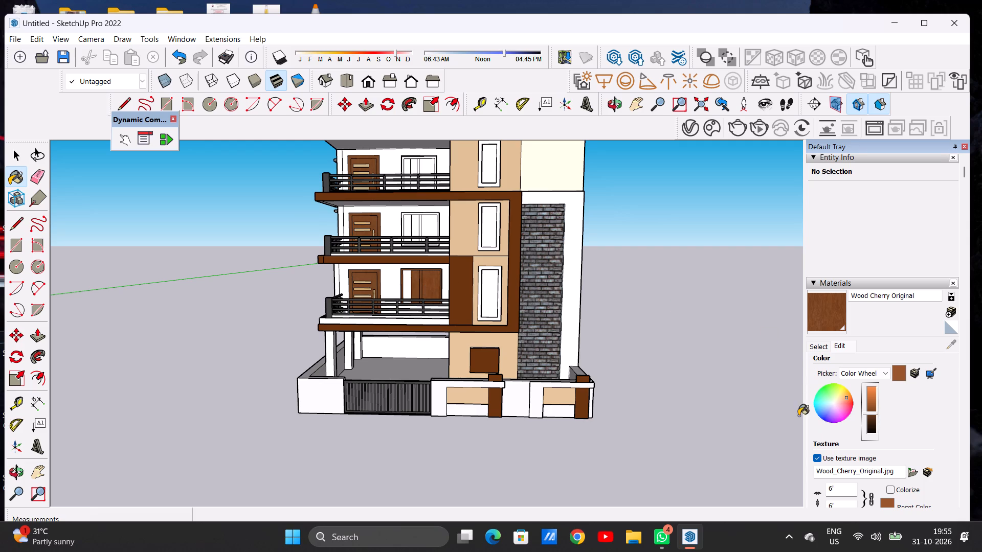
left_click(870, 418)
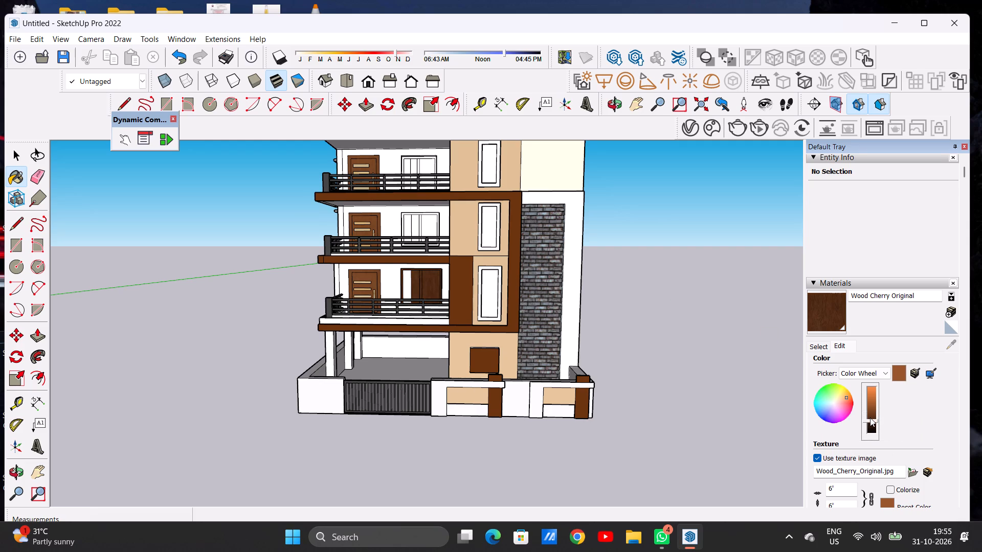
left_click(870, 416)
Paint the second balcony window's mullion, inner half of the left pane, frame and right pane with the darkened Wood Cherry Original.
scroll(317, 273, "down", 10)
scroll(365, 262, "up", 14)
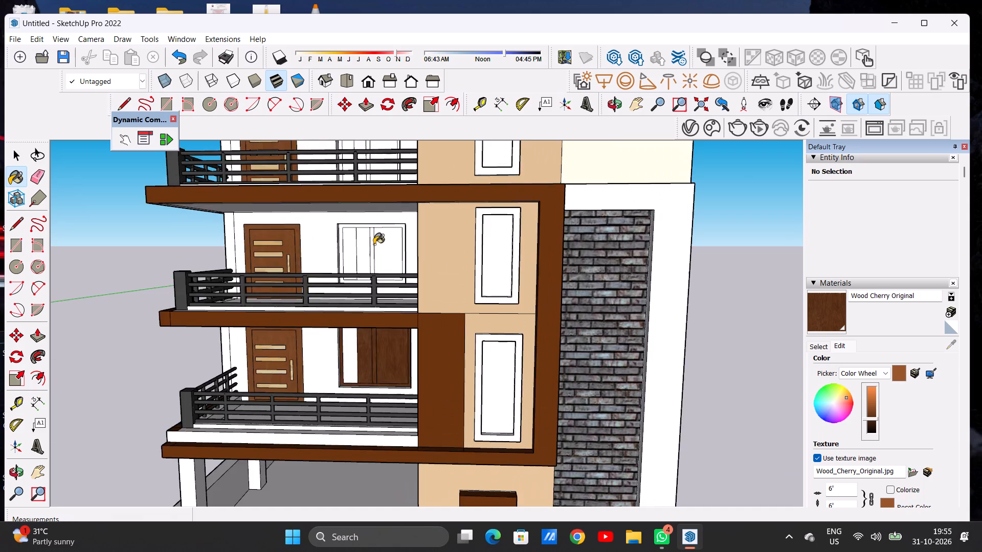
scroll(379, 251, "up", 3)
scroll(381, 258, "down", 1)
scroll(381, 258, "up", 10)
left_click(354, 265)
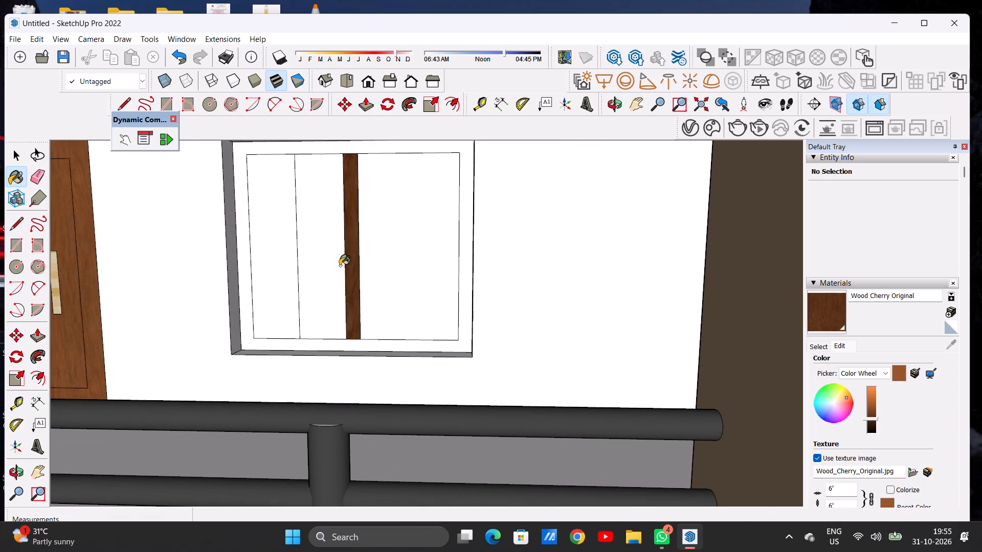
left_click(329, 268)
left_click(436, 343)
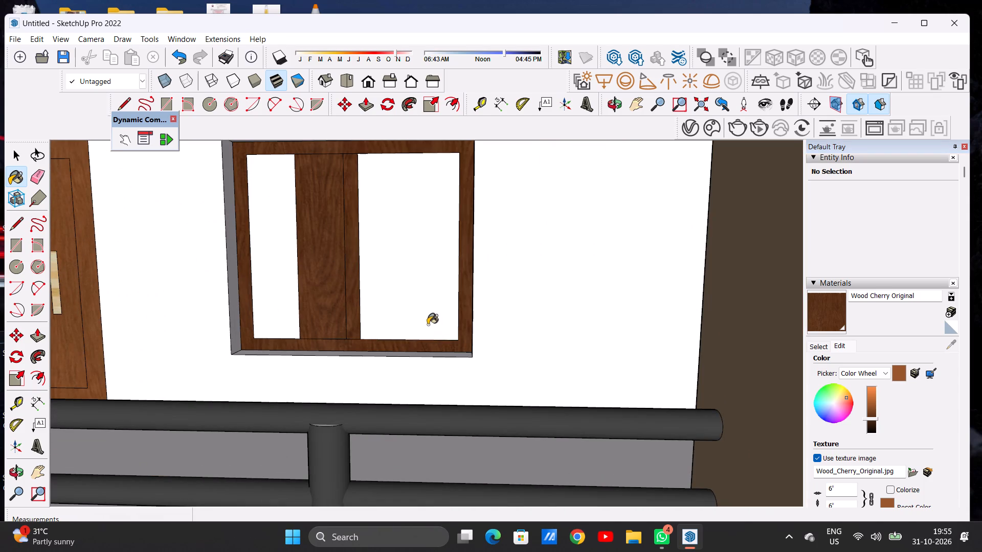
left_click(428, 325)
Paint the third balcony window's frame, mullion, inner half of the left pane and right pane with the darkened Wood Cherry Original.
scroll(400, 295, "down", 14)
scroll(374, 281, "up", 1)
scroll(377, 292, "down", 2)
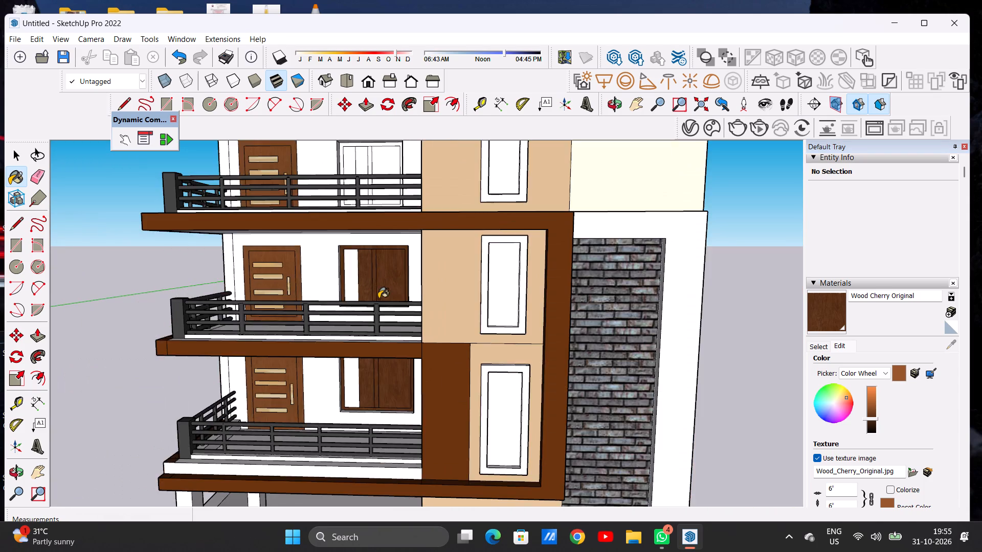
scroll(378, 298, "down", 5)
scroll(377, 225, "up", 8)
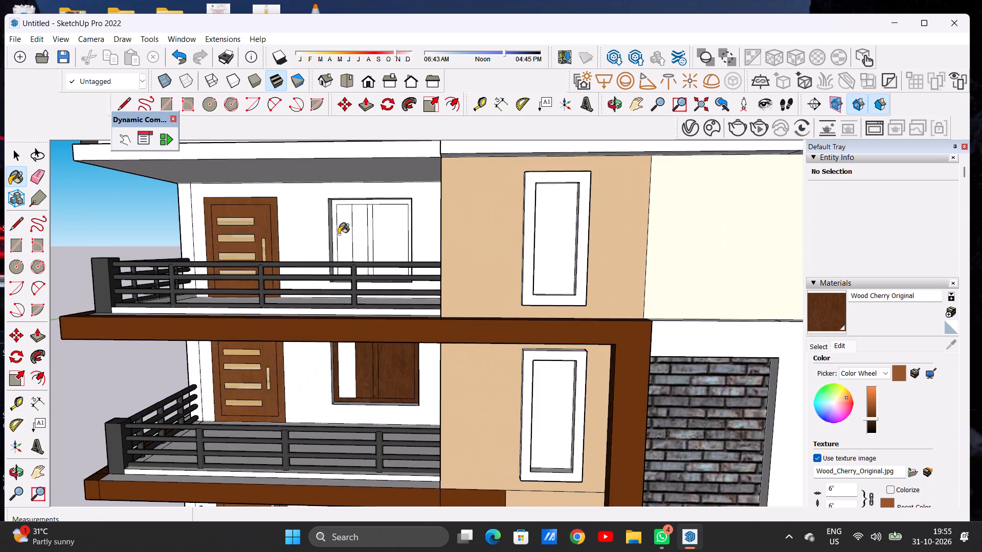
scroll(340, 235, "up", 6)
scroll(367, 251, "down", 1)
scroll(367, 251, "up", 6)
left_click(303, 265)
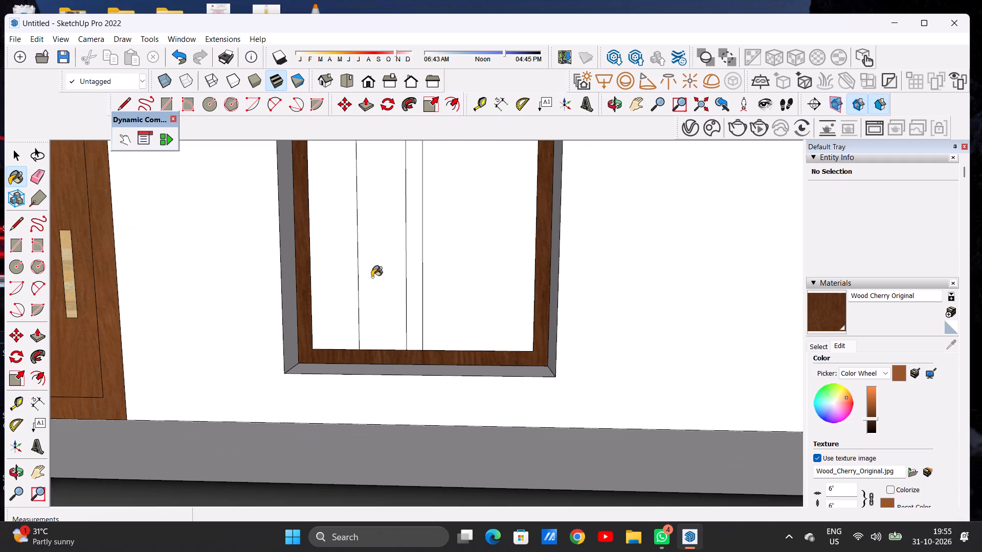
left_click(415, 279)
left_click(384, 281)
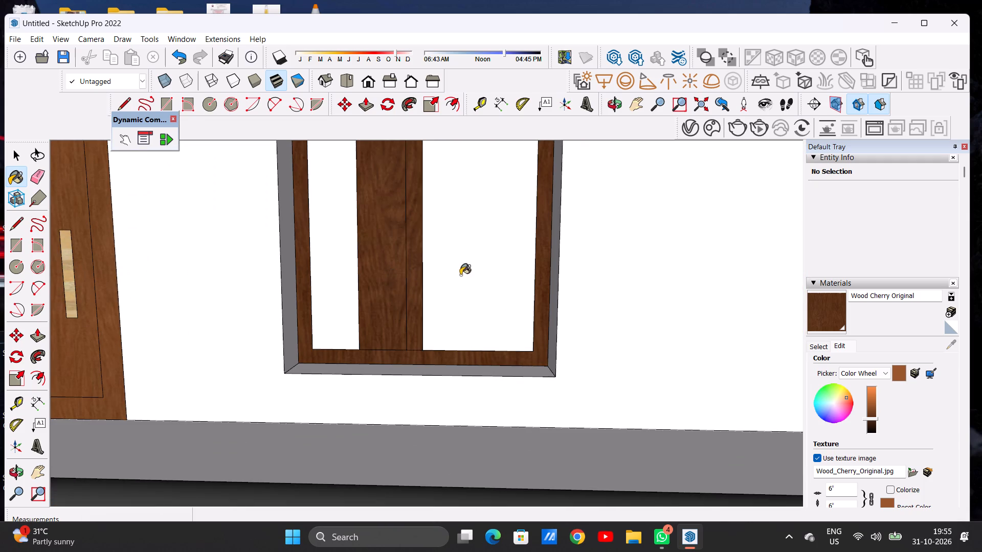
left_click(460, 275)
scroll(425, 280, "down", 20)
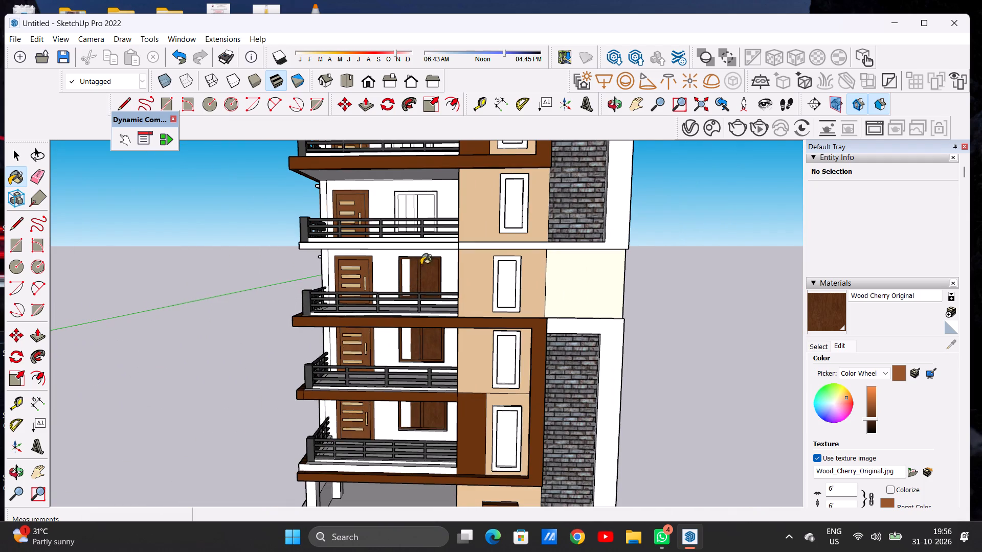
Paint the fourth balcony window's frame, inner half of the left pane, mullion and right pane with the darkened Wood Cherry Original.
scroll(414, 217, "up", 5)
scroll(414, 217, "down", 1)
scroll(414, 217, "up", 14)
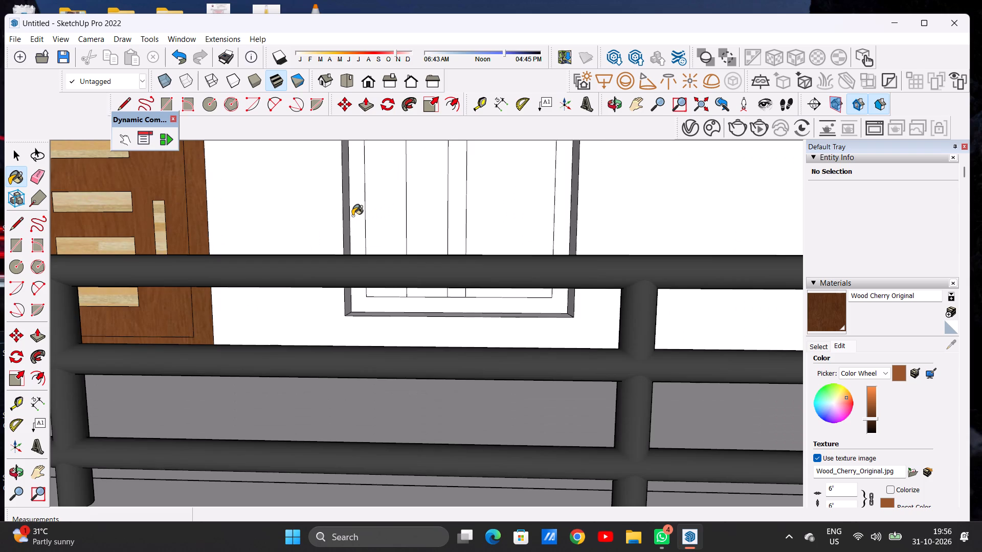
left_click(352, 216)
left_click(426, 217)
left_click(463, 211)
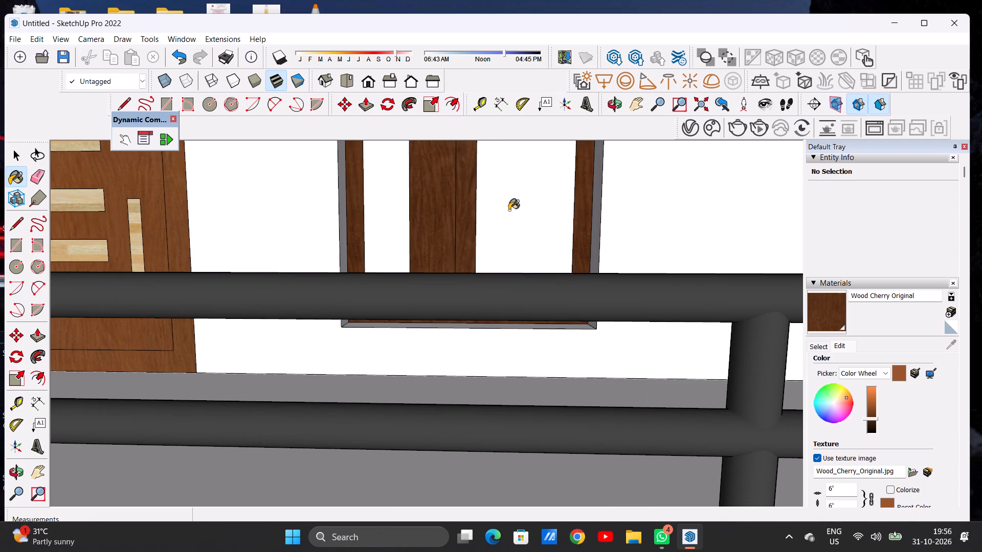
left_click(499, 216)
Paint the fifth balcony window's frame, inner half of the left pane, mullion and right pane with the darkened Wood Cherry Original.
scroll(417, 229, "down", 18)
scroll(416, 238, "down", 5)
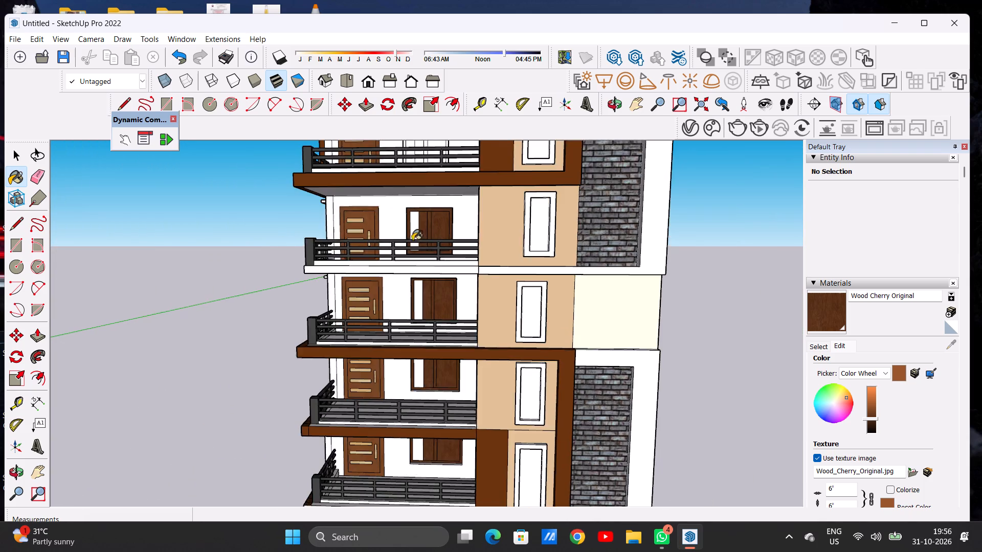
scroll(412, 241, "down", 6)
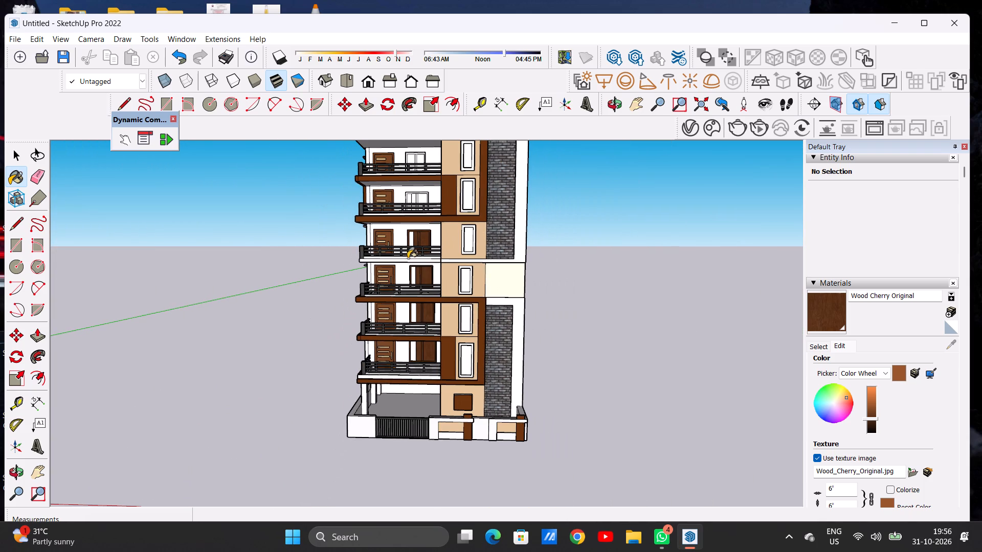
scroll(415, 188, "up", 12)
scroll(420, 232, "down", 1)
scroll(421, 234, "up", 1)
scroll(421, 234, "down", 1)
scroll(421, 234, "up", 1)
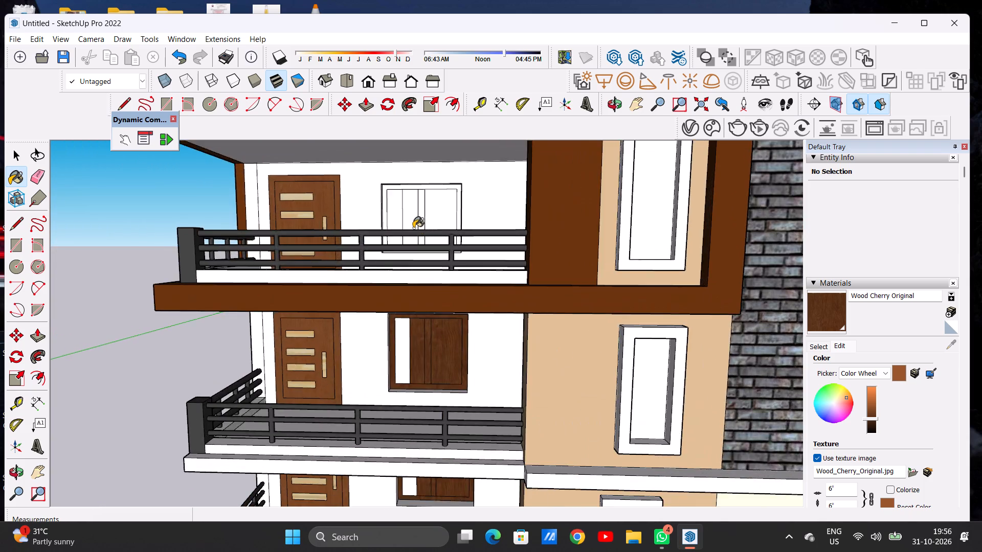
scroll(411, 223, "up", 16)
left_click(303, 265)
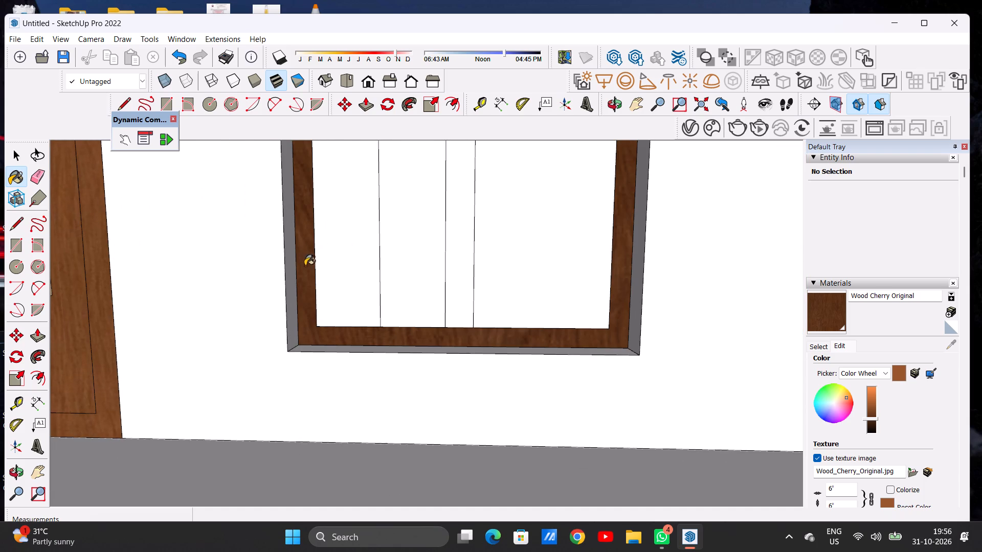
left_click(423, 251)
left_click(457, 243)
left_click(496, 243)
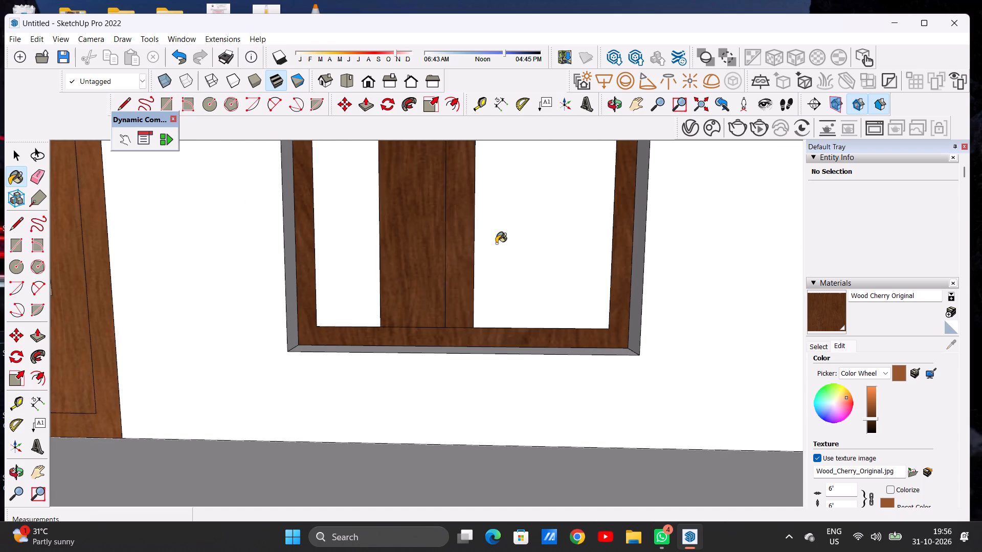
Paint the top balcony window's frame, right pane, mullion and undivided left pane with the darkened Wood Cherry Original.
scroll(449, 251, "down", 20)
scroll(449, 251, "down", 7)
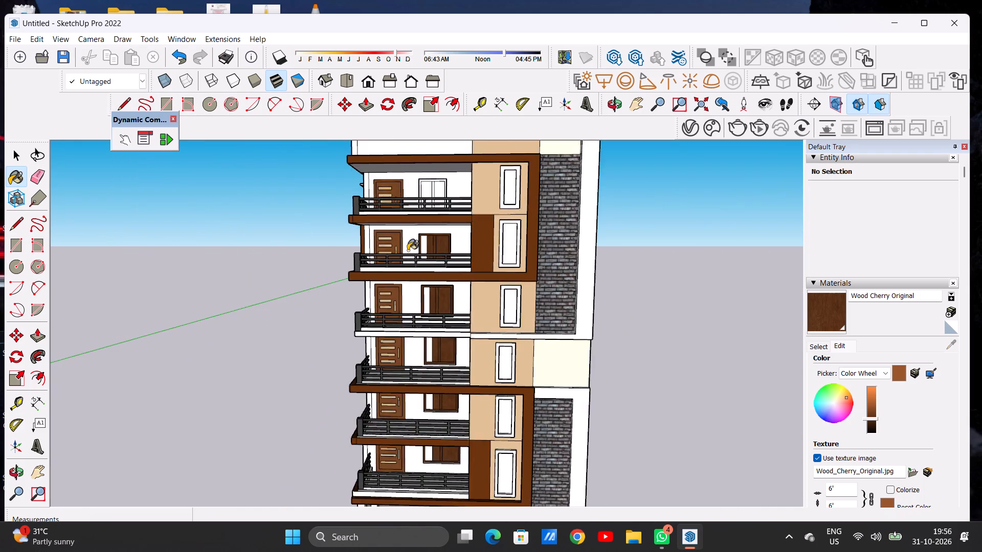
scroll(408, 250, "down", 12)
scroll(417, 253, "up", 6)
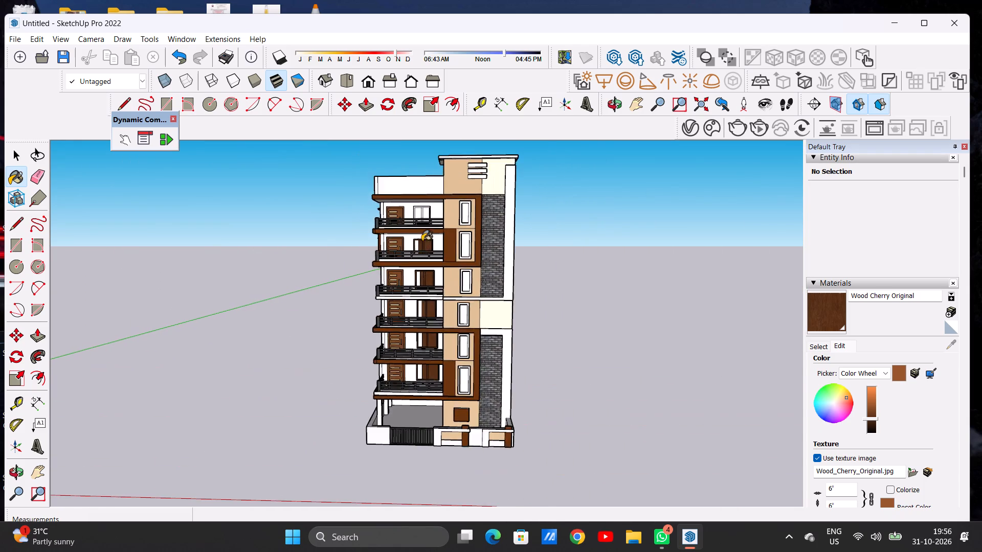
scroll(425, 228, "up", 14)
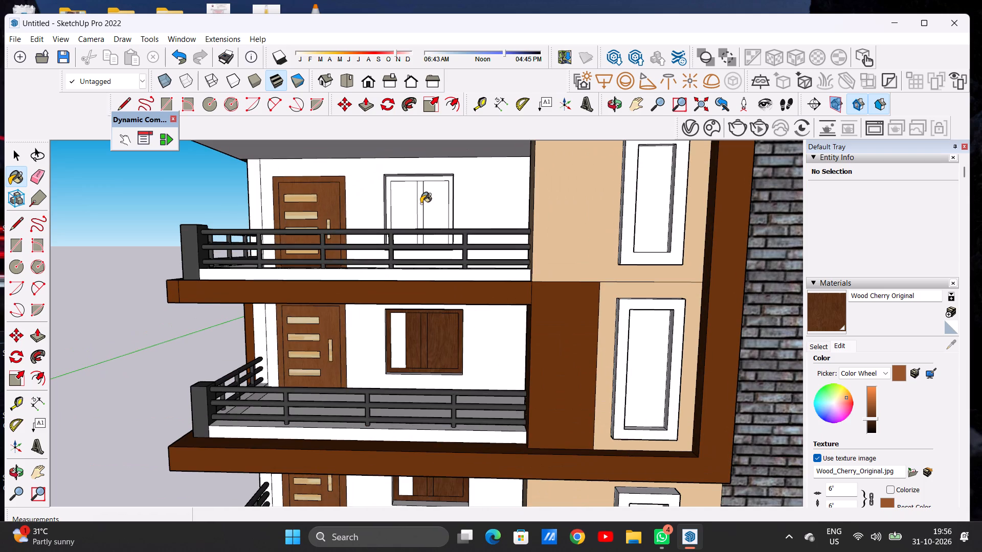
scroll(424, 209, "up", 5)
scroll(424, 209, "down", 1)
scroll(461, 168, "up", 7)
left_click(463, 162)
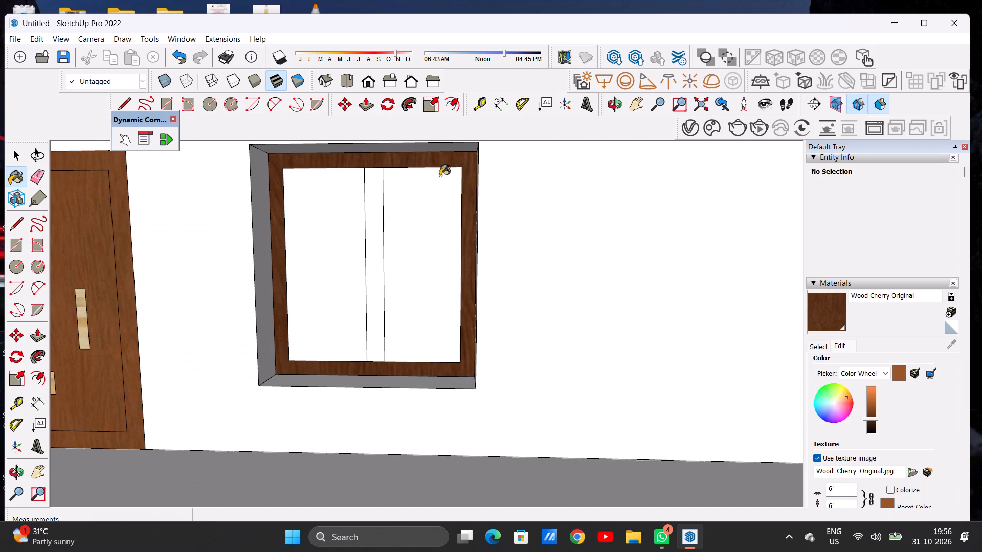
left_click(420, 191)
left_click(377, 209)
left_click(348, 221)
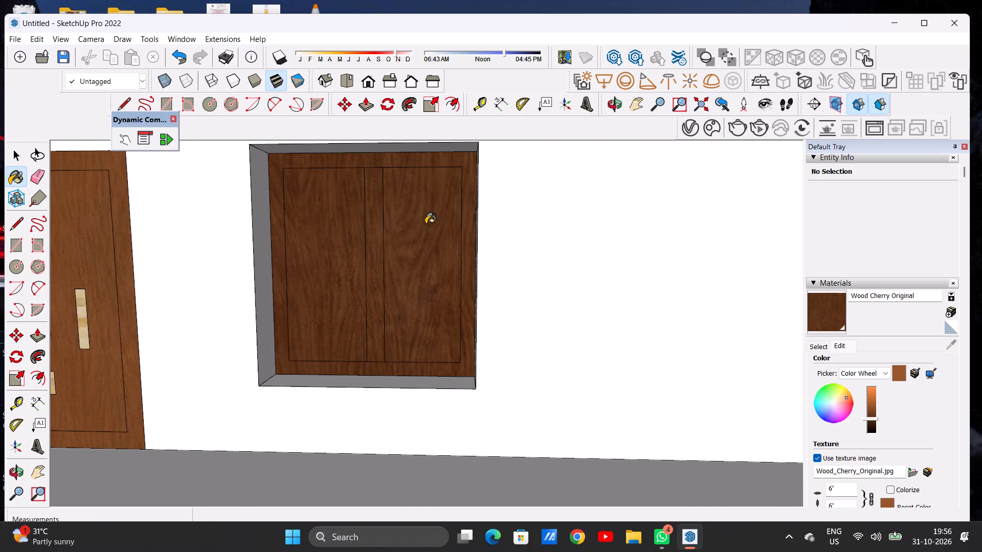
Paint the unpainted outer strip of the lowest balcony window's left pane with Translucent Glass Safety from Glass and Mirrors.
scroll(434, 226, "down", 18)
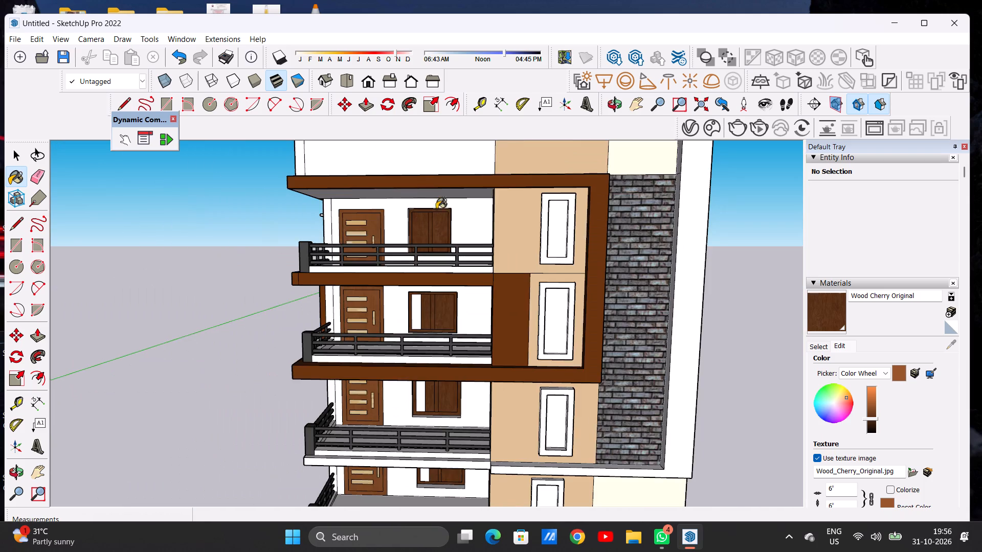
scroll(439, 204, "down", 14)
scroll(431, 246, "up", 7)
scroll(429, 164, "down", 6)
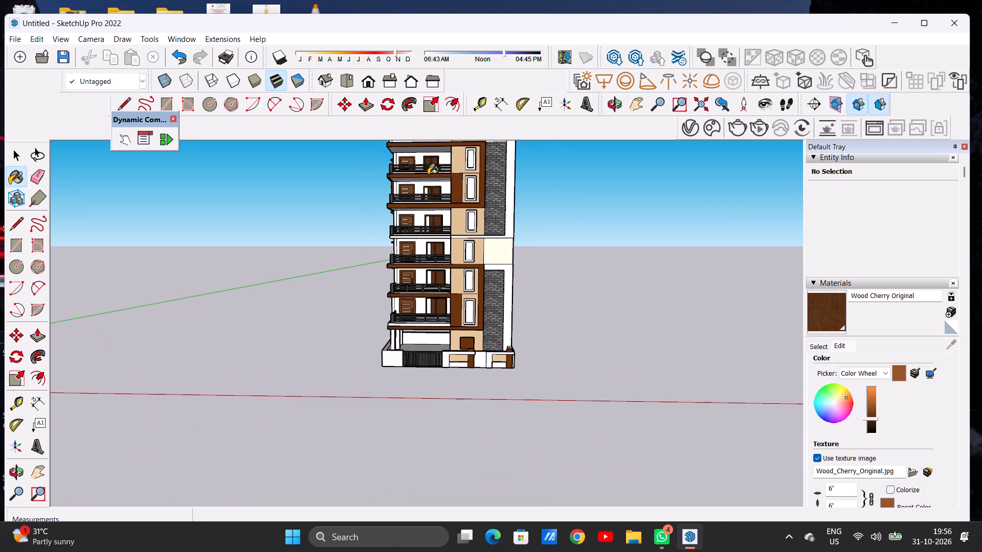
scroll(435, 280, "up", 20)
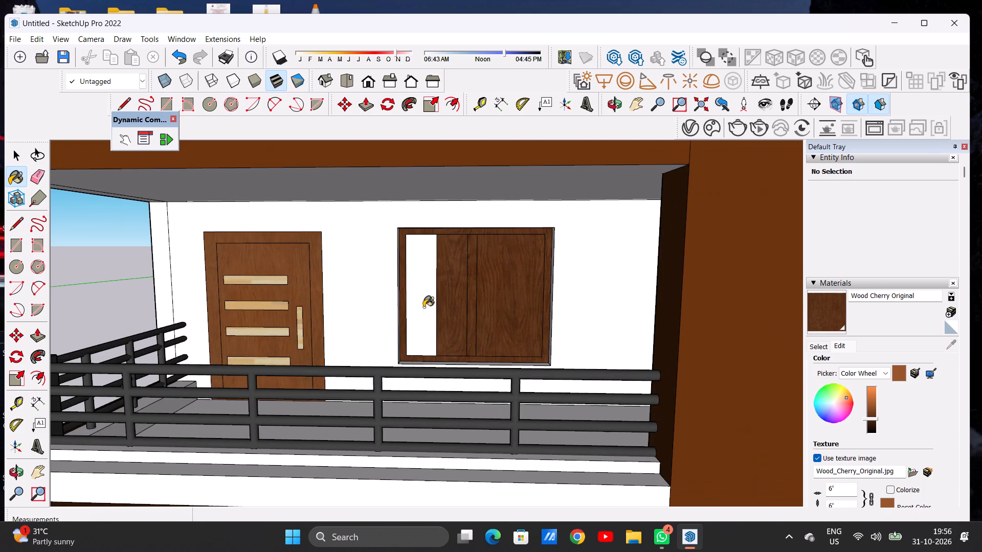
key("space")
scroll(437, 304, "down", 6)
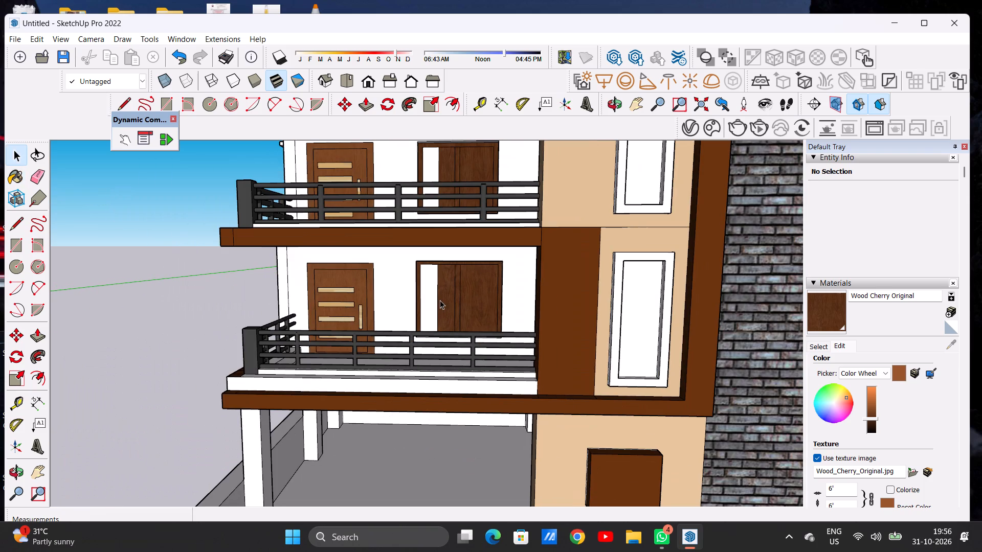
middle_click_drag(420, 293, 441, 293)
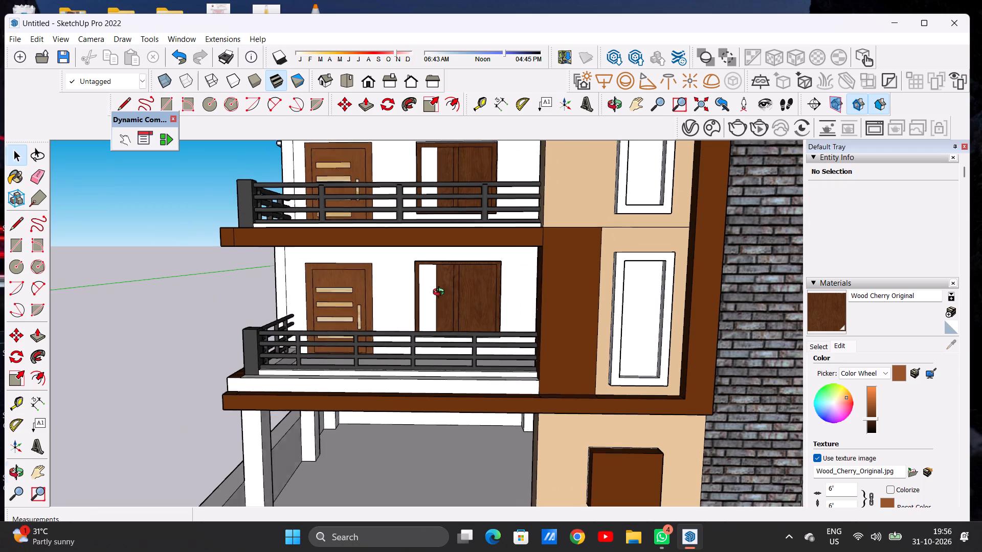
middle_click_drag(441, 293, 504, 304)
scroll(437, 291, "up", 5)
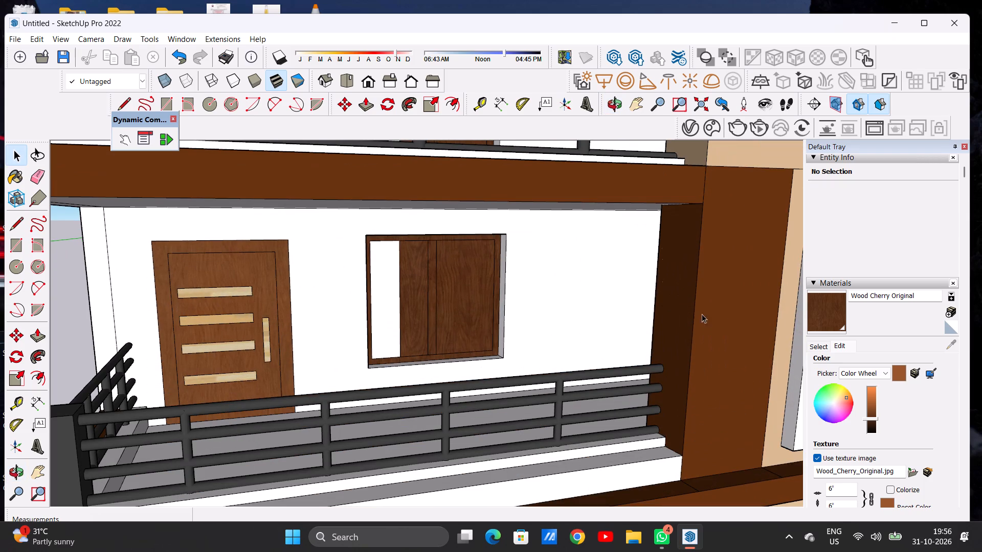
left_click(823, 346)
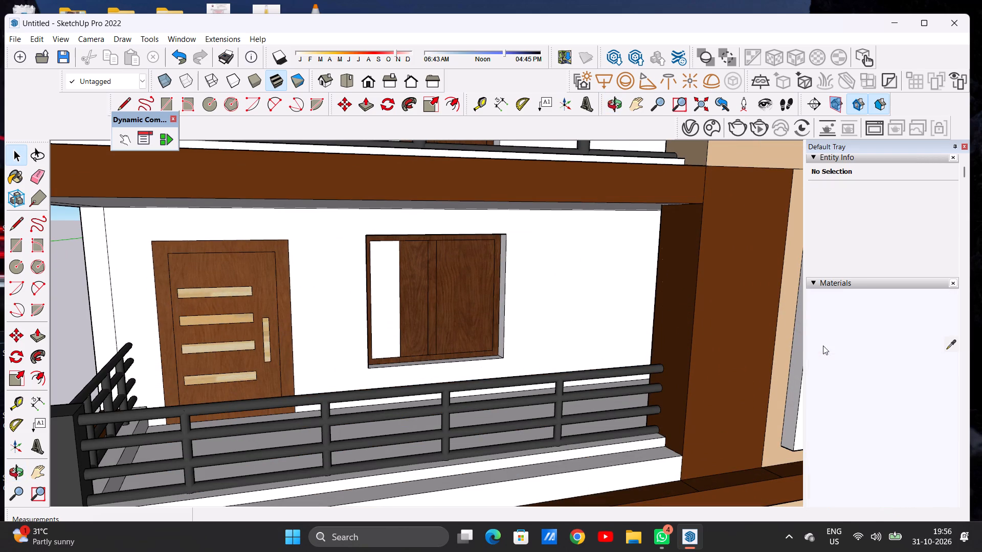
left_click(858, 358)
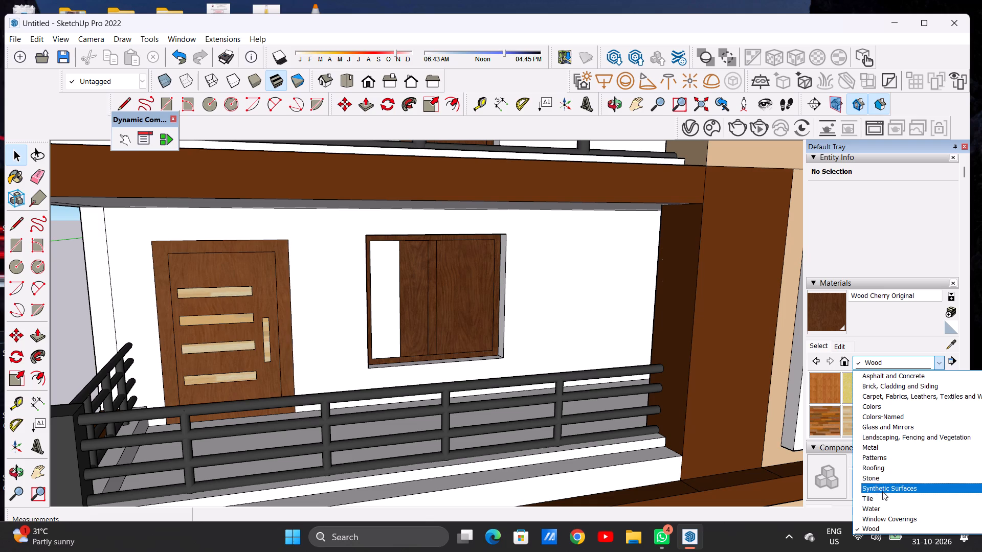
left_click(883, 430)
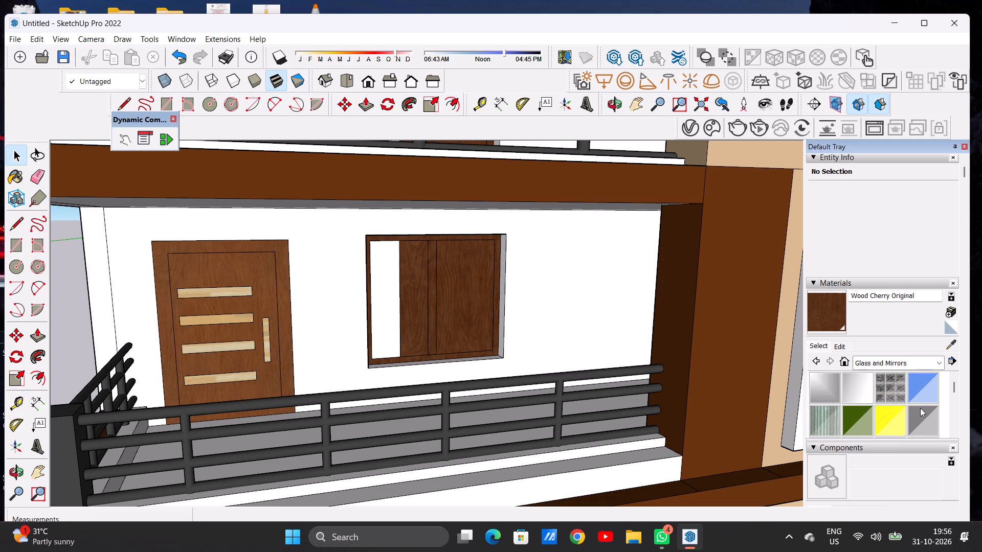
scroll(899, 402, "down", 1)
left_click(838, 400)
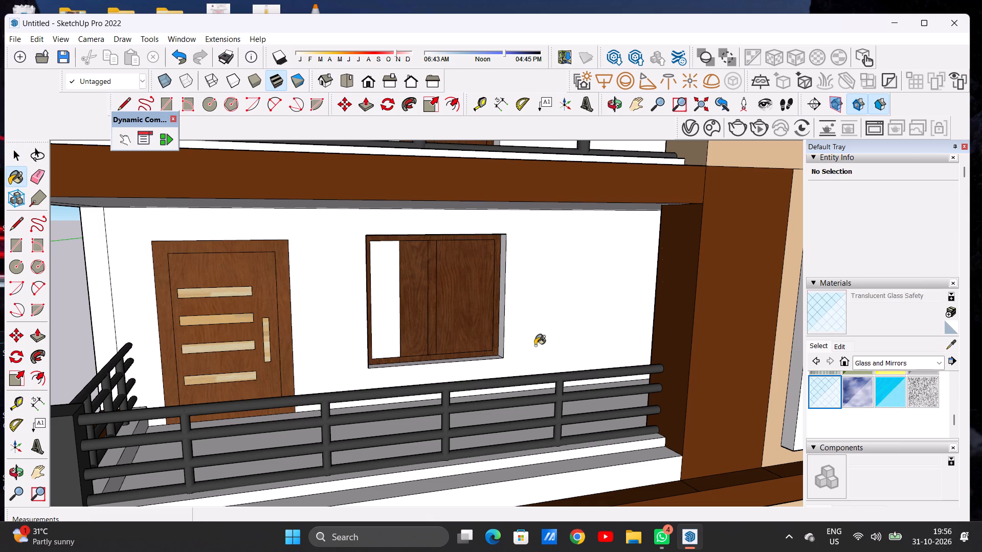
left_click(390, 324)
Paint the outer left-pane strips of the second and third balcony windows with Translucent Glass Safety.
scroll(411, 335, "down", 16)
middle_click_drag(455, 343, 435, 337)
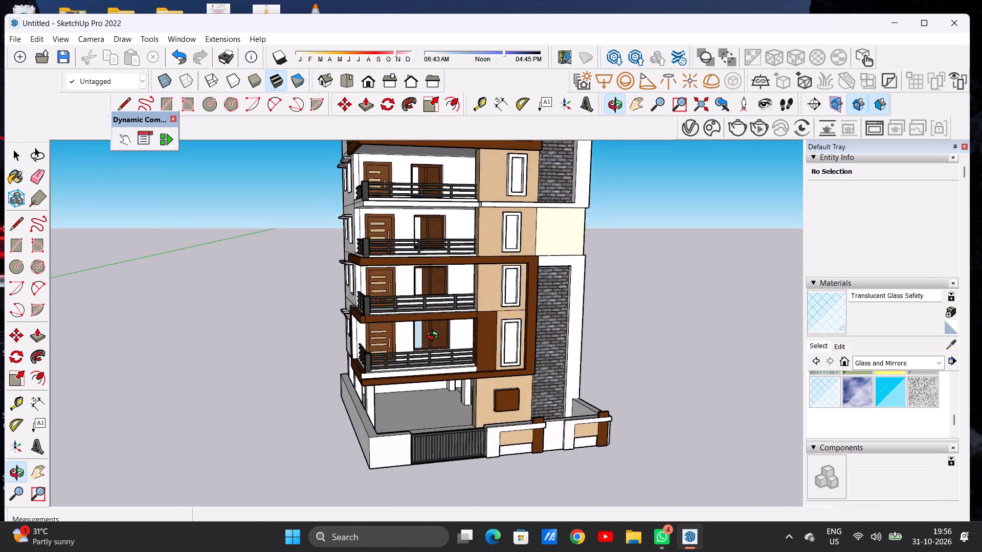
middle_click_drag(435, 337, 391, 340)
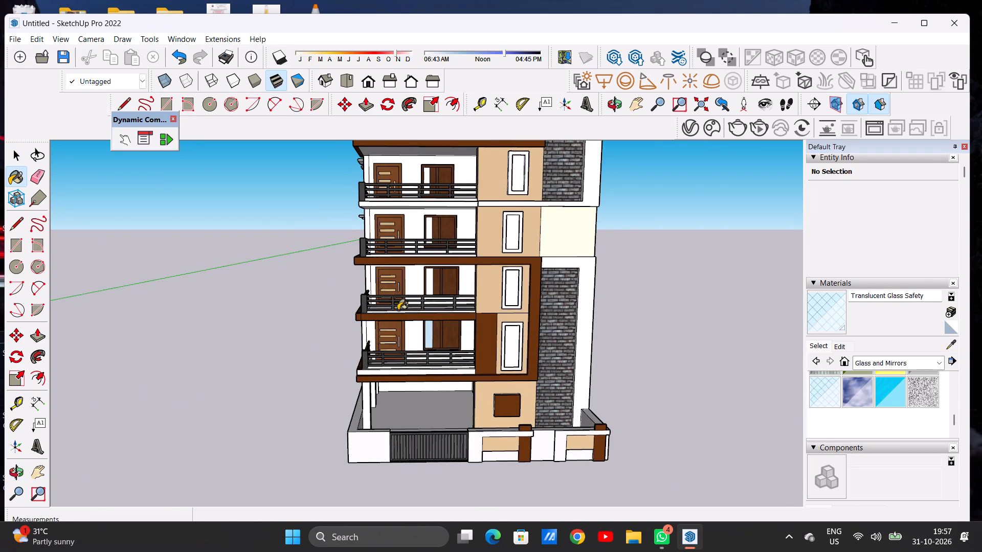
scroll(457, 264, "up", 6)
scroll(448, 269, "down", 1)
scroll(426, 291, "up", 5)
left_click(408, 298)
scroll(406, 313, "down", 7)
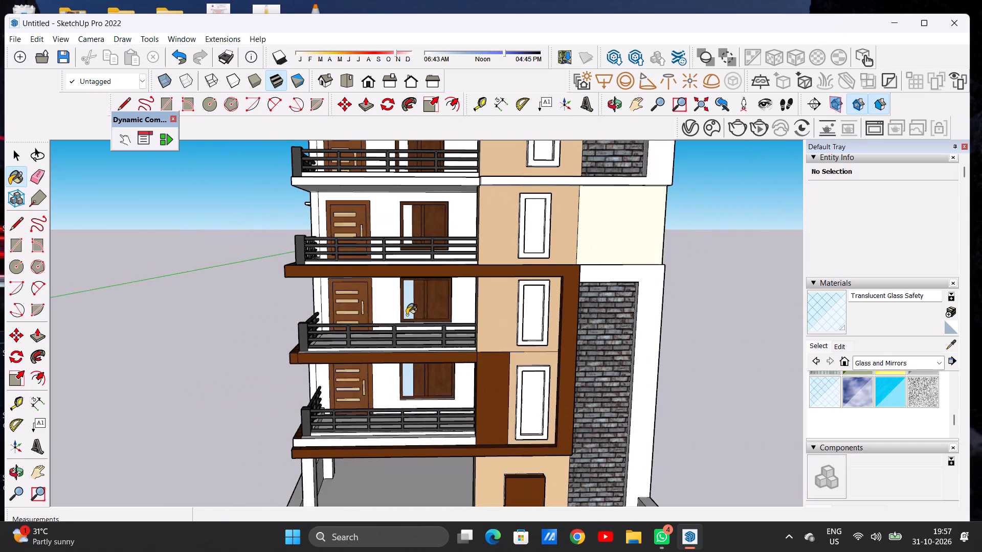
scroll(406, 314, "down", 4)
scroll(411, 252, "up", 8)
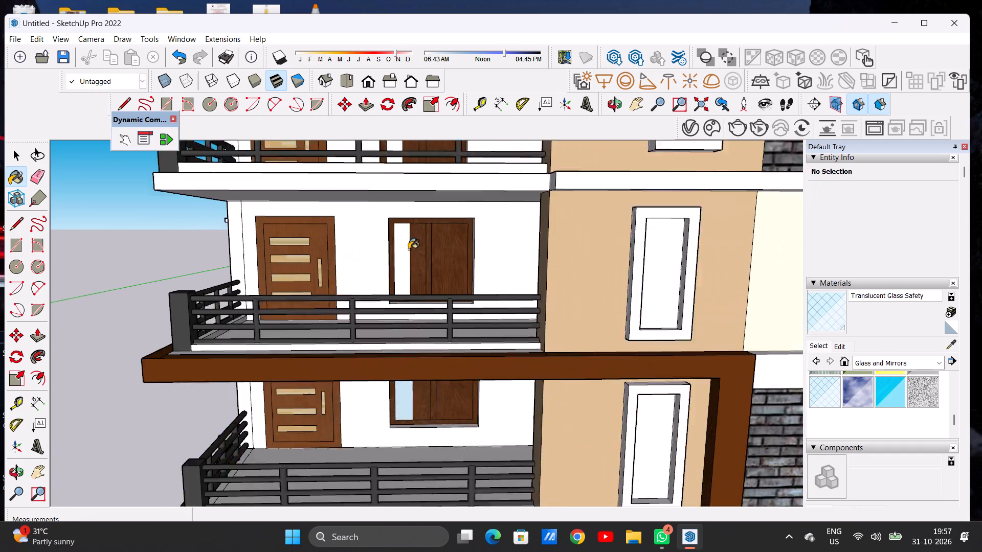
scroll(409, 249, "up", 3)
left_click(396, 244)
Paint the outer left-pane strips of the fourth and fifth balcony windows with Translucent Glass Safety.
scroll(401, 277, "down", 15)
scroll(399, 240, "up", 15)
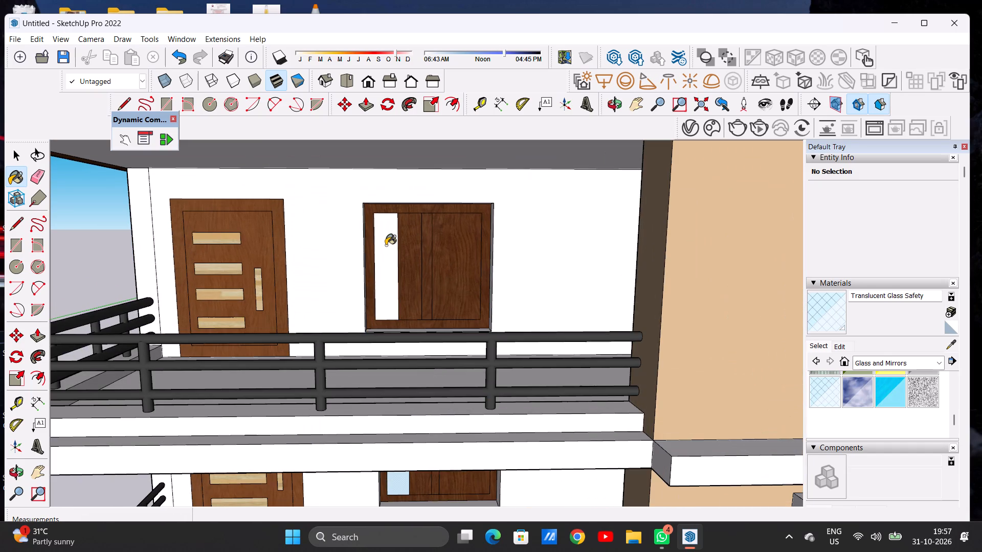
left_click(386, 245)
scroll(389, 265, "down", 13)
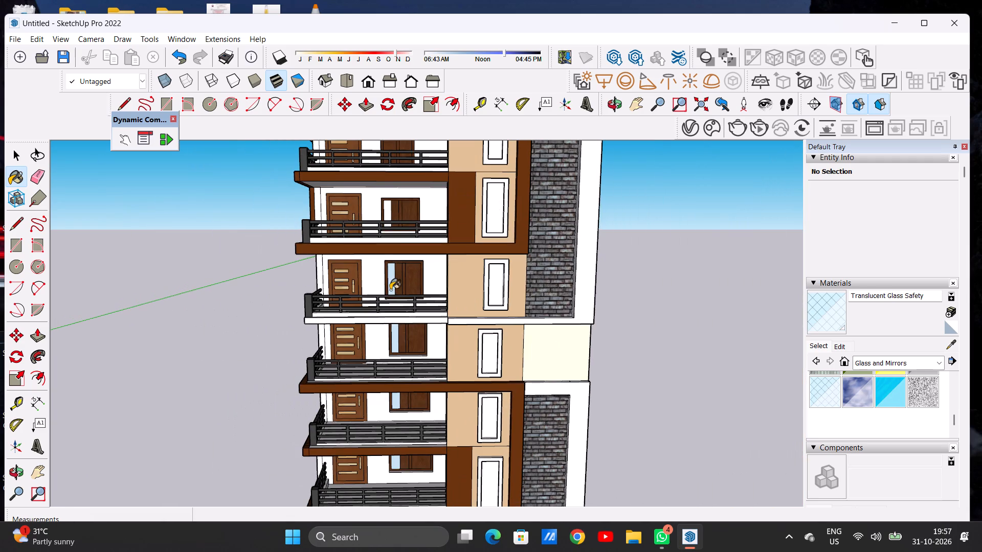
scroll(388, 206, "up", 8)
left_click(386, 208)
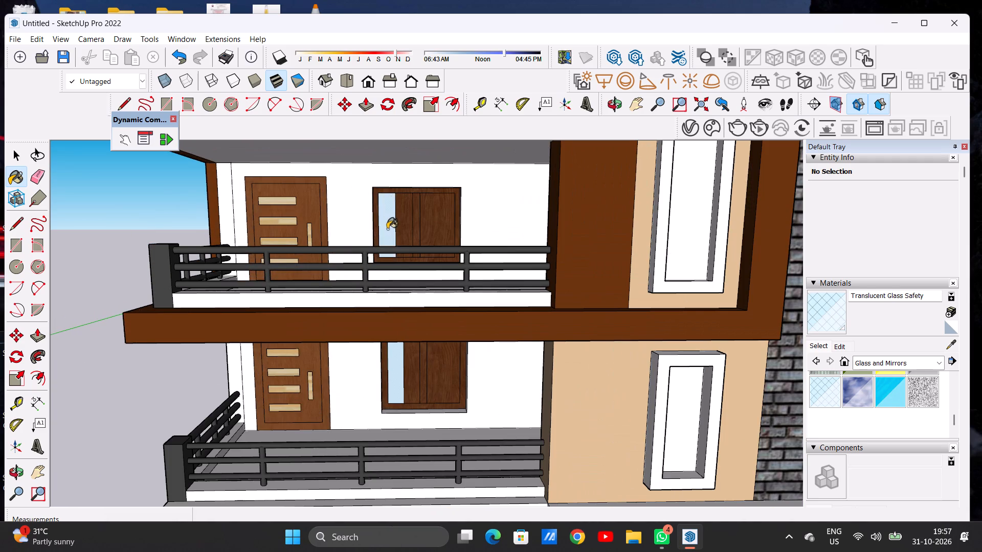
Inspect the whole building's exterior from the front and the side.
scroll(397, 276, "down", 18)
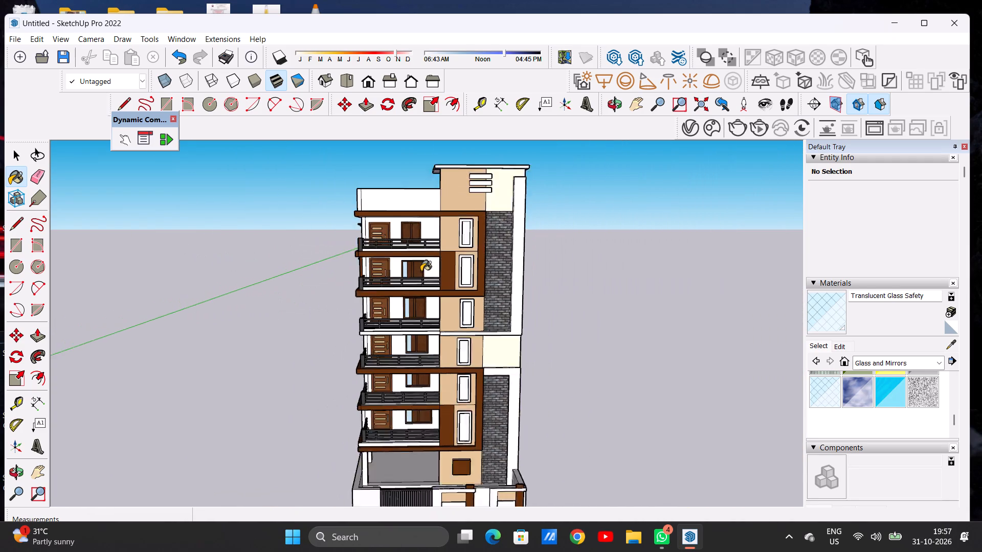
scroll(421, 271, "down", 5)
key("space")
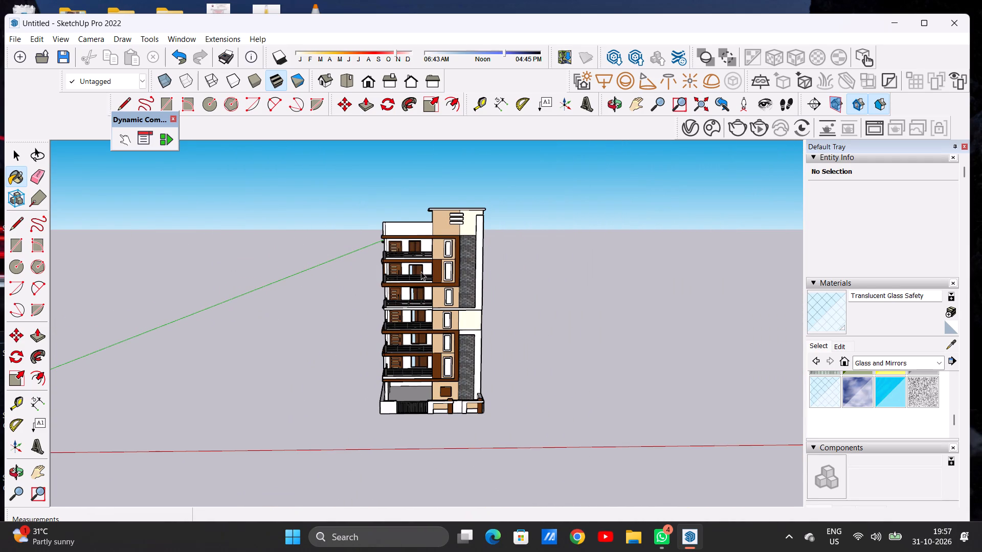
middle_click_drag(428, 308, 642, 270)
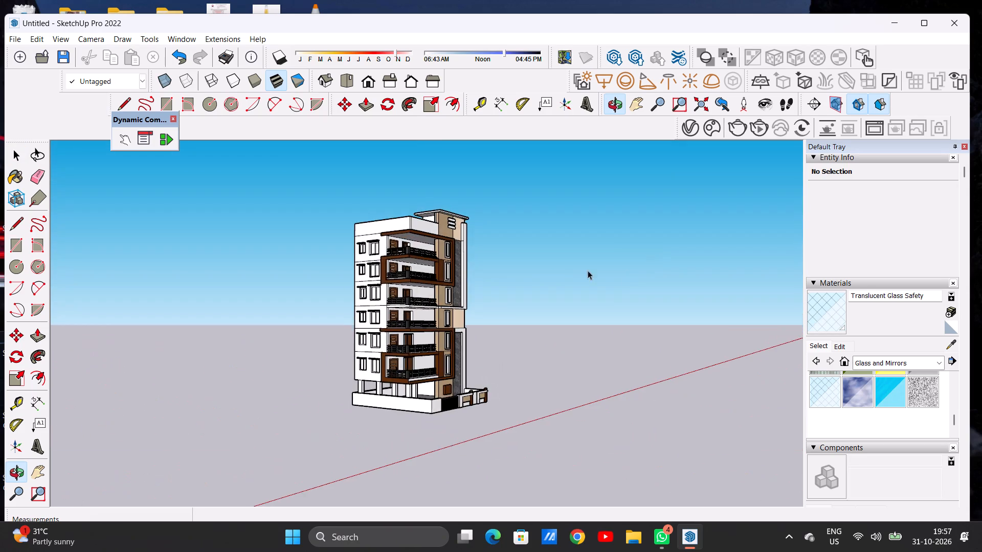
middle_click_drag(497, 273, 316, 315)
middle_click_drag(498, 339, 453, 328)
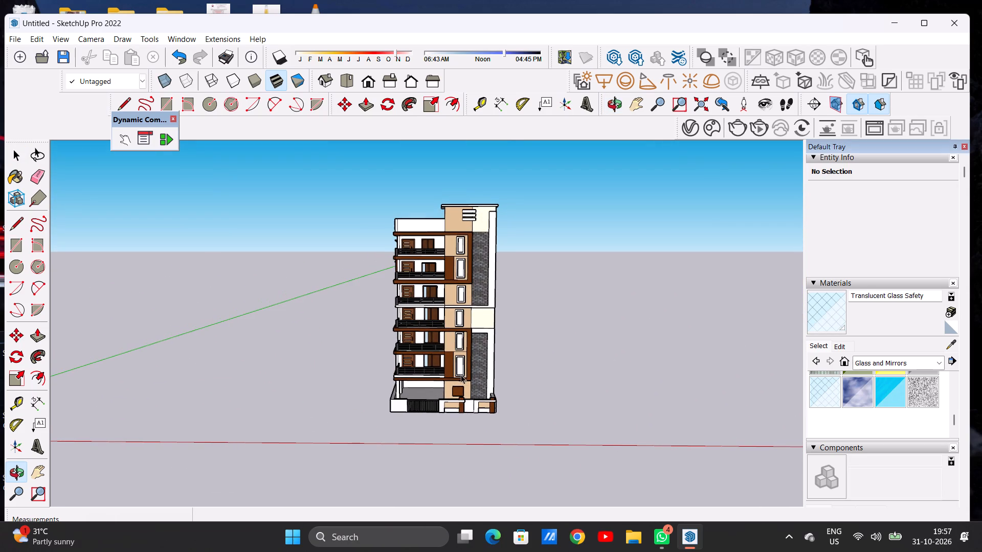
Paint the inner pane of the lowest tall window beside the balconies with Translucent Glass Sky Reflection.
scroll(463, 391, "up", 18)
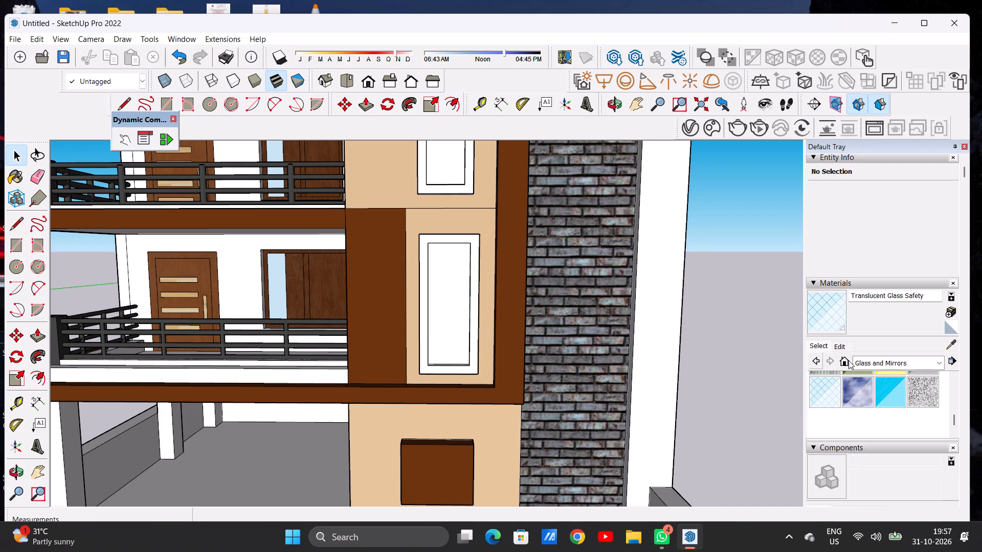
left_click(860, 388)
left_click(442, 336)
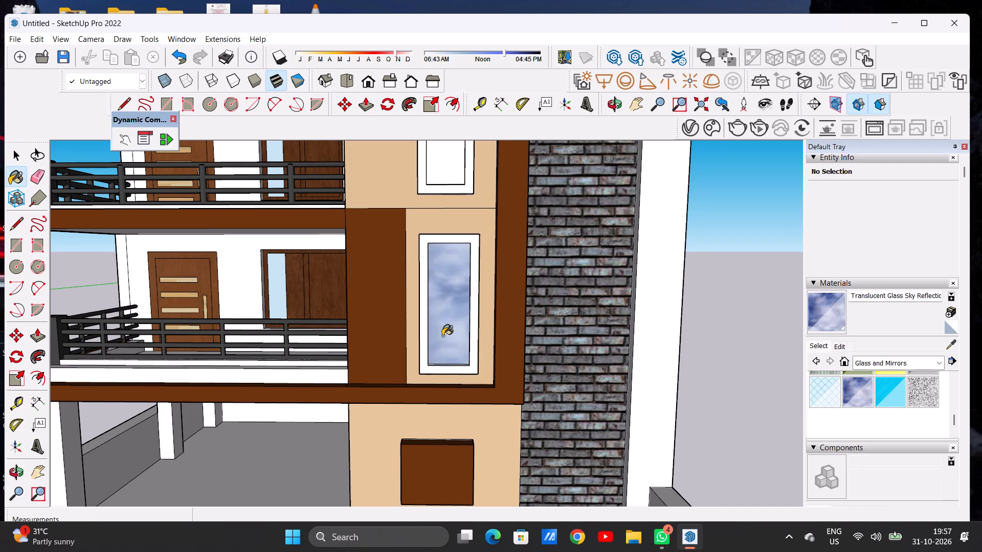
Paint the inner panes of the second and third tall windows beside the balconies with Translucent Glass Sky Reflection.
scroll(442, 336, "up", 11)
scroll(451, 335, "down", 17)
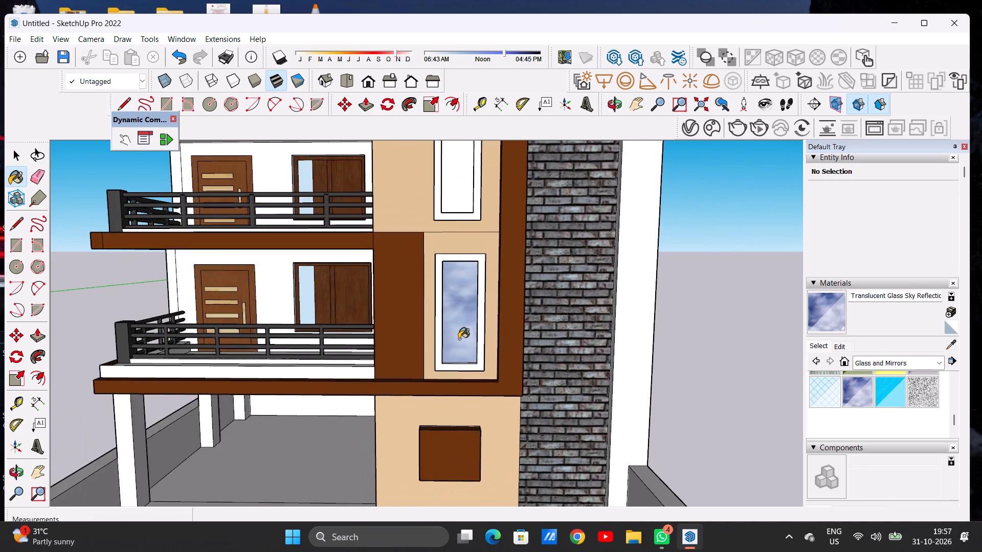
scroll(459, 339, "down", 3)
scroll(442, 231, "up", 6)
left_click(462, 228)
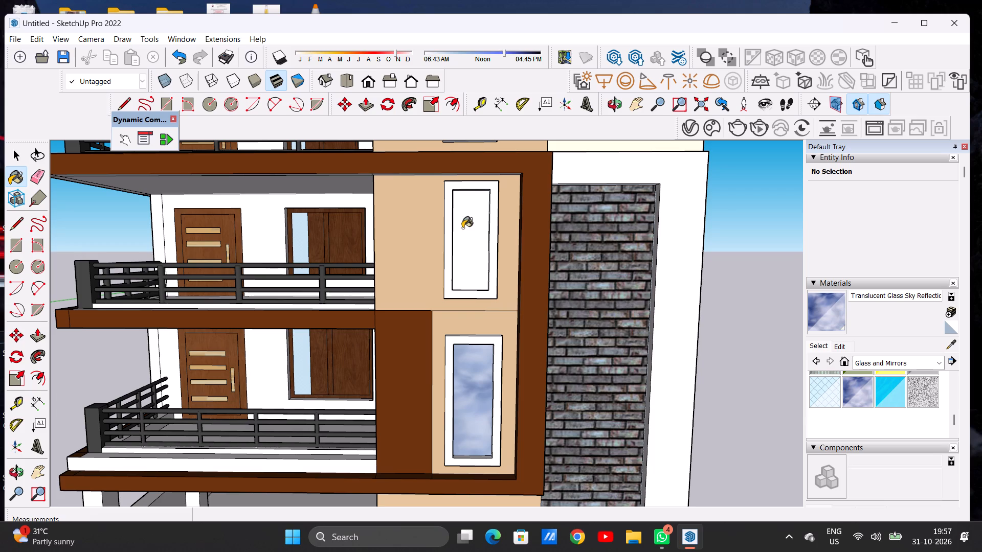
scroll(472, 286, "down", 15)
scroll(473, 237, "down", 1)
scroll(474, 236, "up", 9)
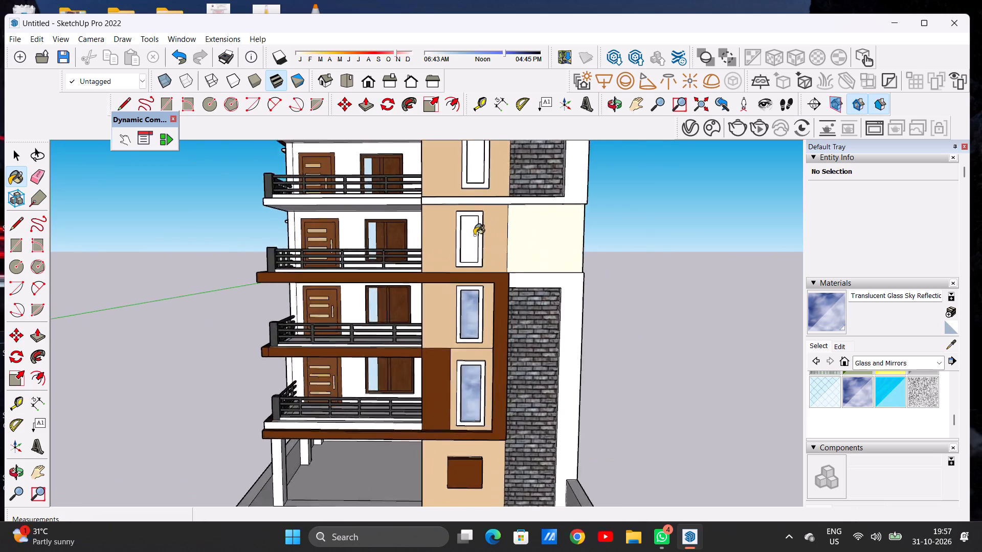
scroll(474, 235, "up", 3)
left_click(473, 237)
Paint the inner panes of the fourth, fifth and sixth tall windows with Translucent Glass Sky Reflection.
scroll(465, 258, "down", 6)
scroll(457, 306, "down", 8)
scroll(462, 253, "up", 2)
scroll(463, 252, "down", 1)
scroll(463, 252, "up", 1)
scroll(463, 252, "down", 1)
scroll(463, 252, "up", 2)
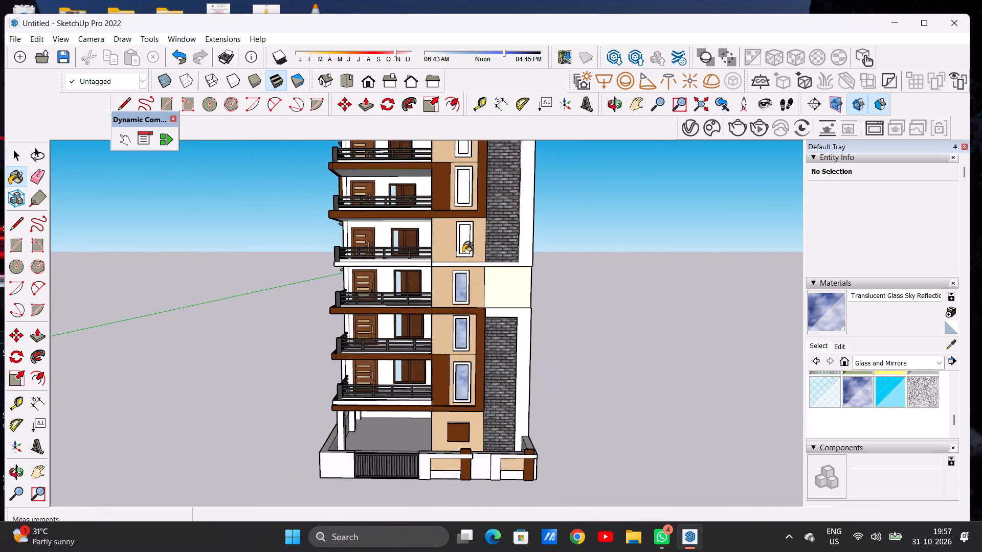
scroll(463, 252, "up", 8)
left_click(464, 238)
scroll(461, 297, "down", 12)
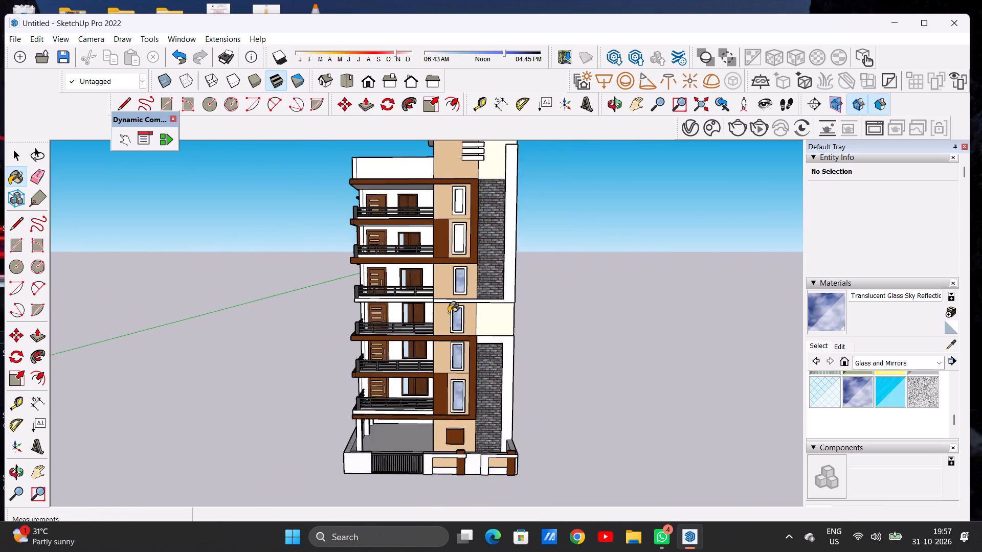
scroll(449, 313, "down", 1)
scroll(462, 218, "up", 14)
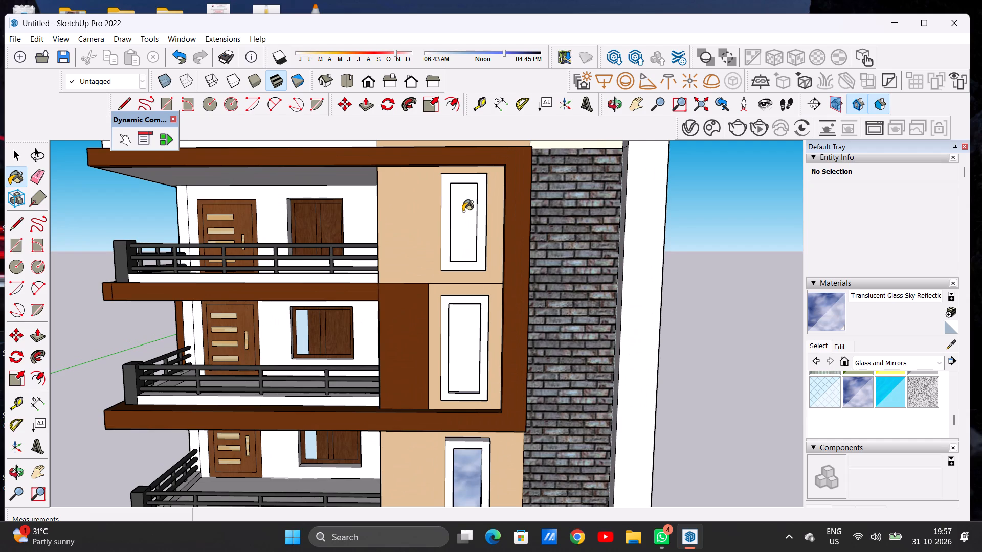
left_click(463, 211)
left_click(464, 331)
Inspect the building's front, checking the balcony slabs, railings, windows and brick strip for surfaces still unpainted.
scroll(481, 293, "down", 6)
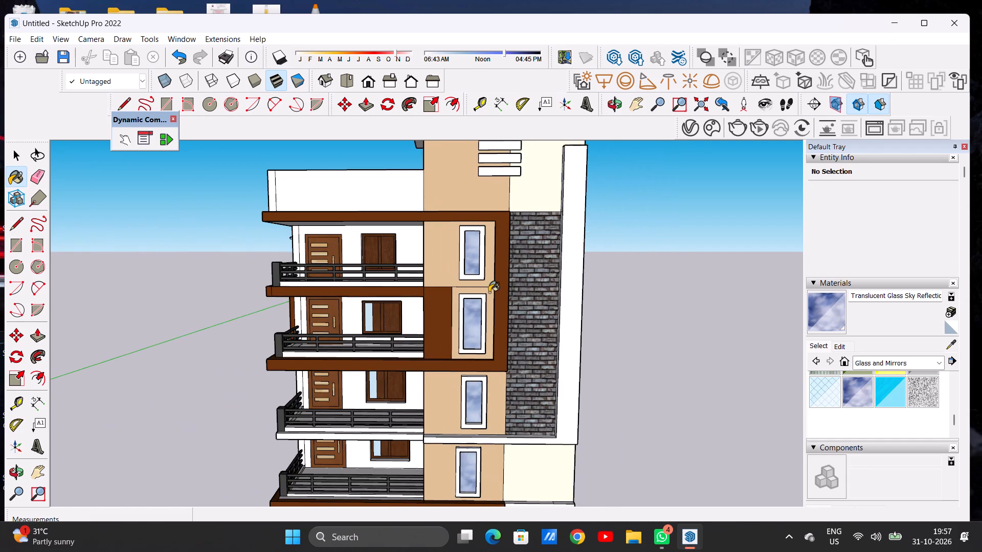
middle_click_drag(479, 287, 486, 283)
scroll(485, 282, "down", 16)
scroll(465, 331, "up", 6)
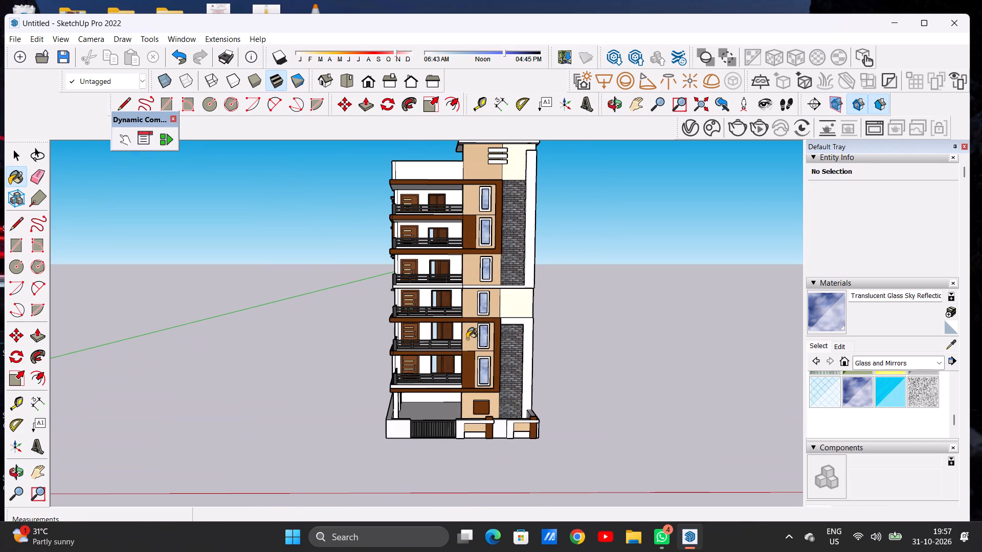
key("space")
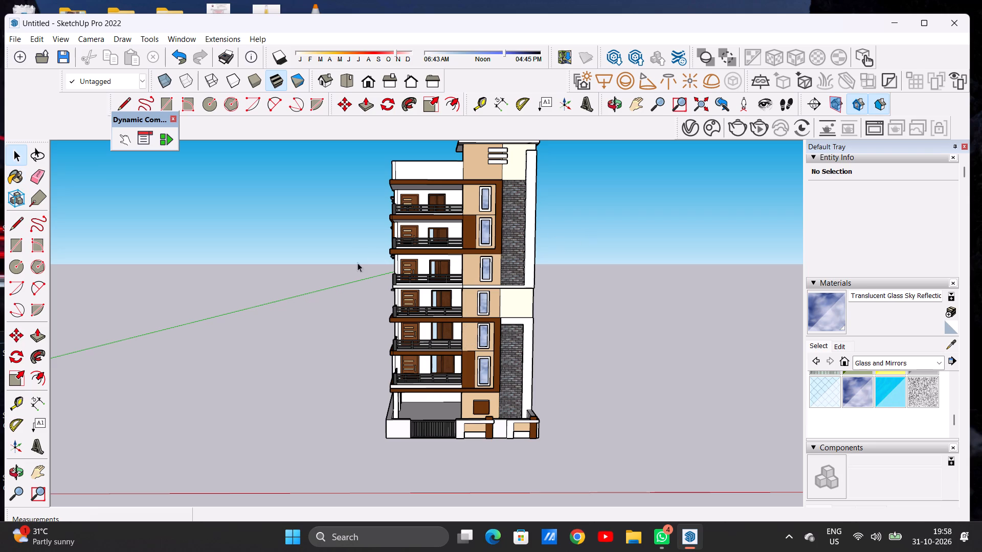
scroll(420, 297, "up", 20)
scroll(420, 297, "up", 3)
middle_click_drag(395, 263, 398, 276)
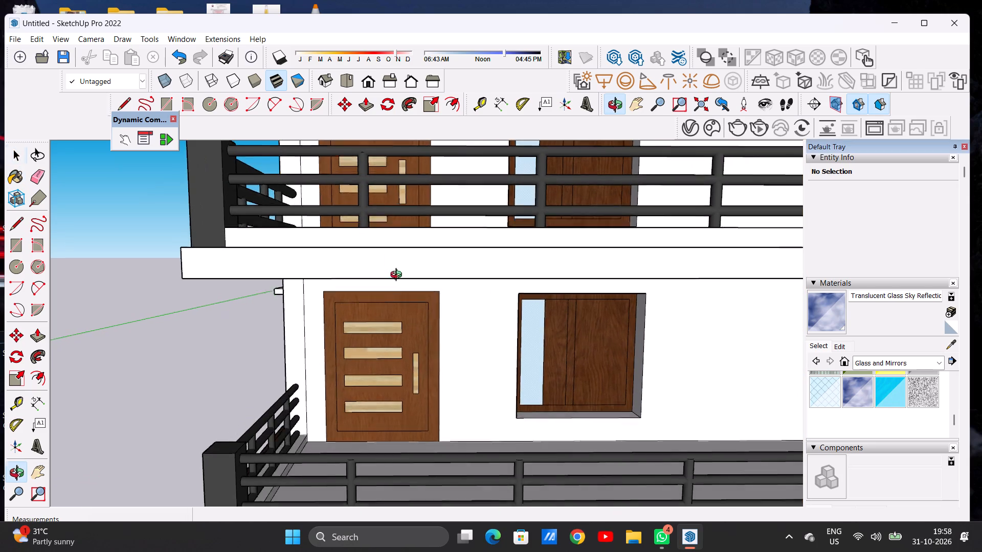
middle_click_drag(398, 276, 386, 285)
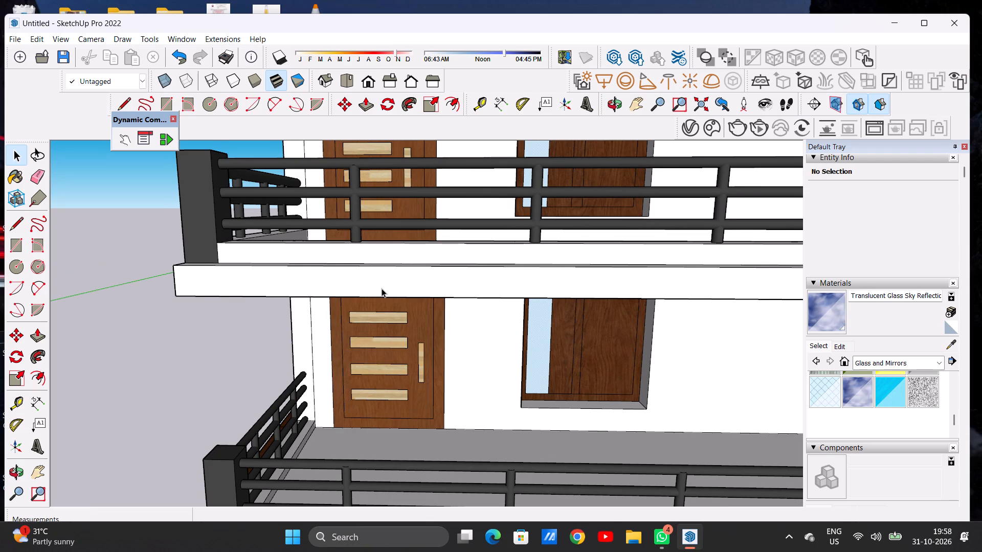
scroll(385, 291, "down", 19)
scroll(468, 278, "down", 4)
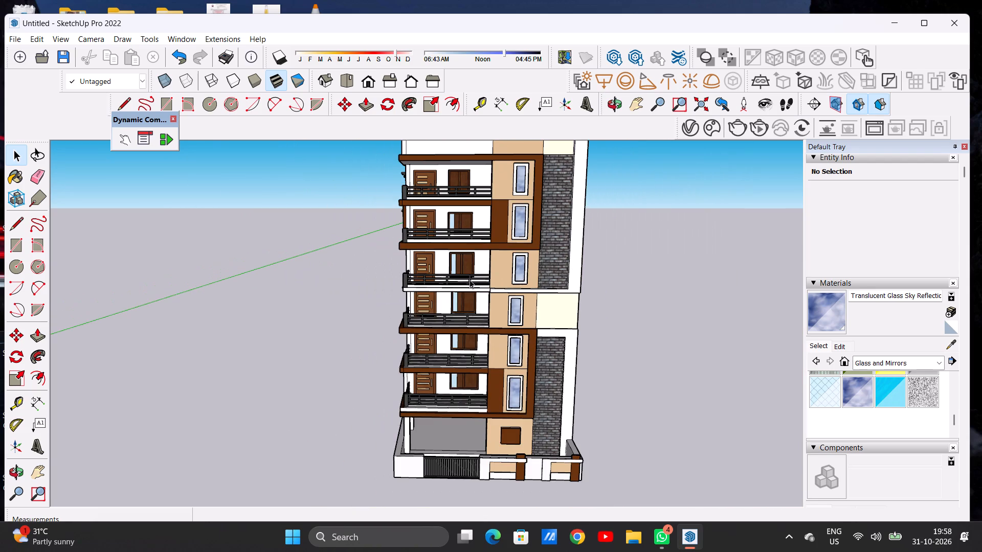
scroll(434, 178, "up", 2)
scroll(434, 182, "down", 1)
scroll(434, 186, "up", 11)
scroll(429, 230, "down", 1)
scroll(429, 230, "up", 3)
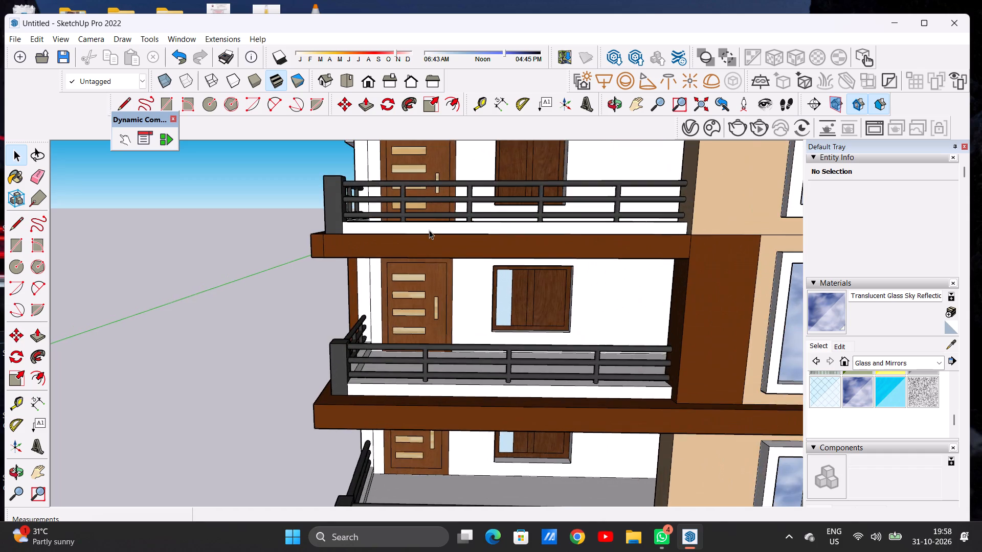
scroll(429, 230, "up", 4)
scroll(429, 230, "down", 1)
scroll(429, 230, "up", 1)
scroll(429, 230, "down", 20)
scroll(429, 230, "down", 5)
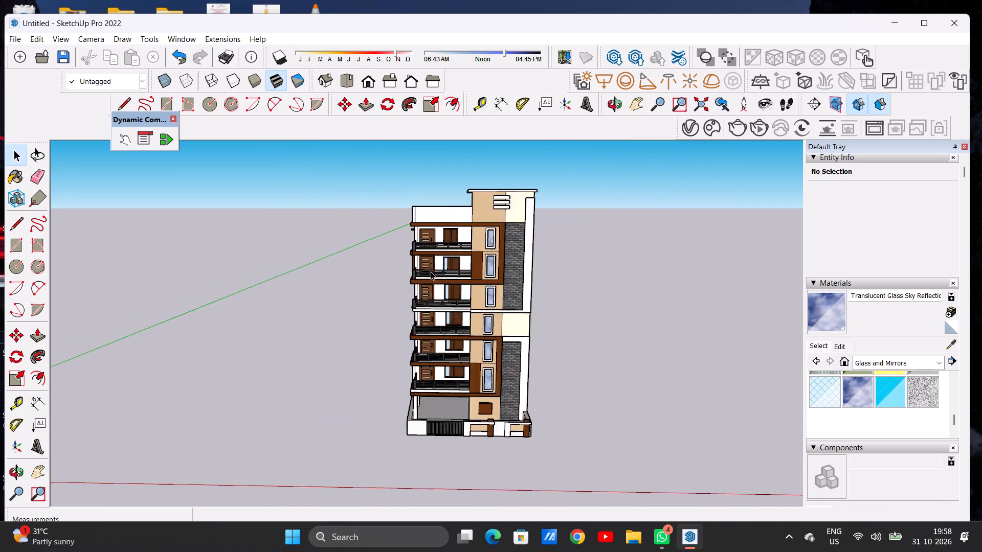
scroll(431, 271, "down", 6)
scroll(484, 348, "up", 1)
scroll(485, 348, "down", 1)
scroll(485, 350, "up", 5)
scroll(471, 301, "up", 16)
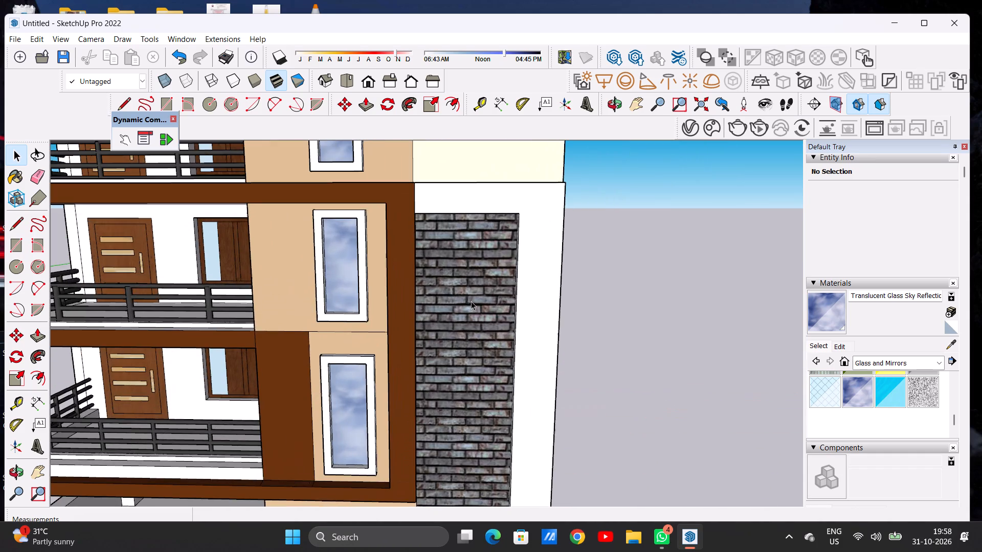
middle_click_drag(499, 287, 504, 287)
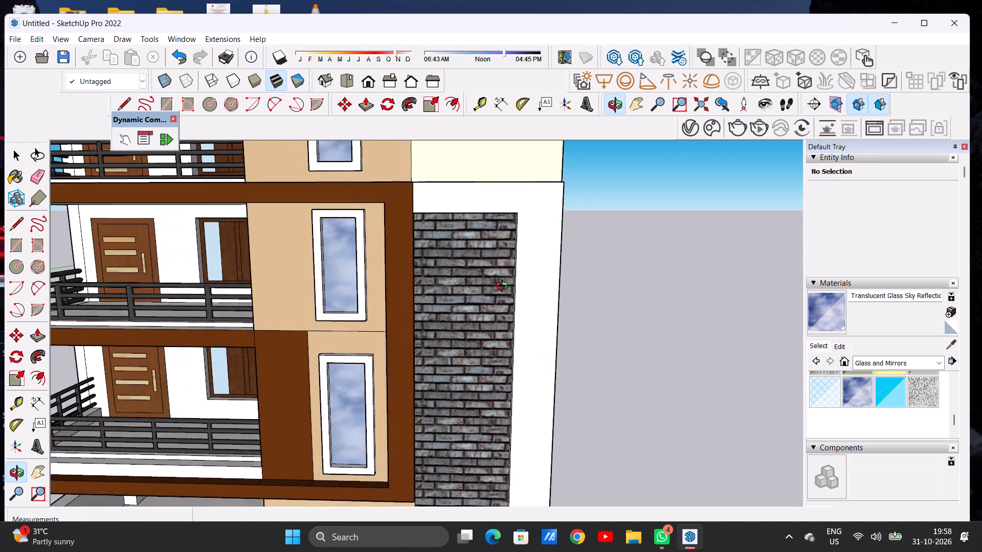
middle_click_drag(504, 287, 507, 287)
scroll(535, 271, "down", 7)
scroll(582, 254, "up", 1)
scroll(582, 254, "down", 8)
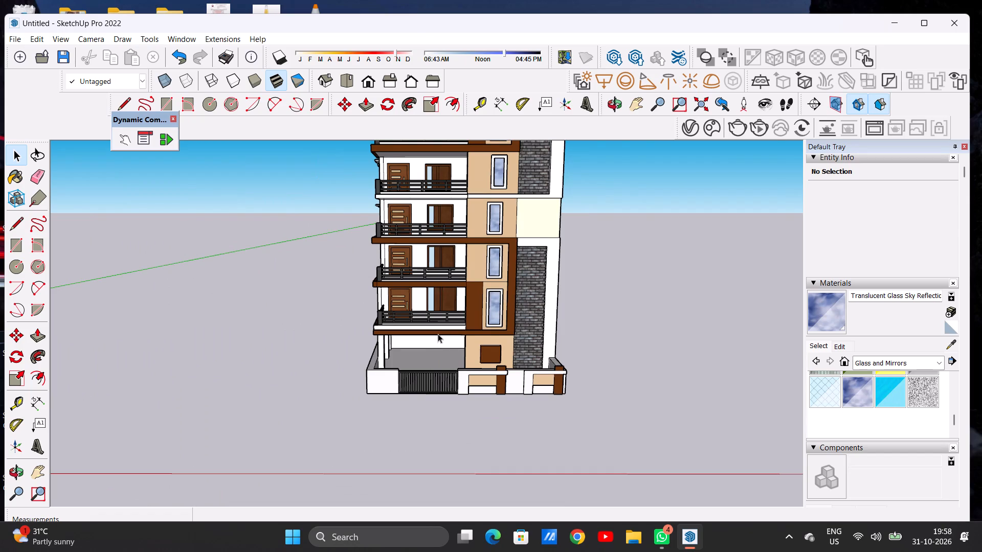
Paint the front face and top of the lowest balcony's white ledge with 0012_Bisque from the Colors-Named collection.
scroll(435, 336, "up", 7)
scroll(406, 306, "up", 8)
middle_click_drag(392, 301, 380, 343)
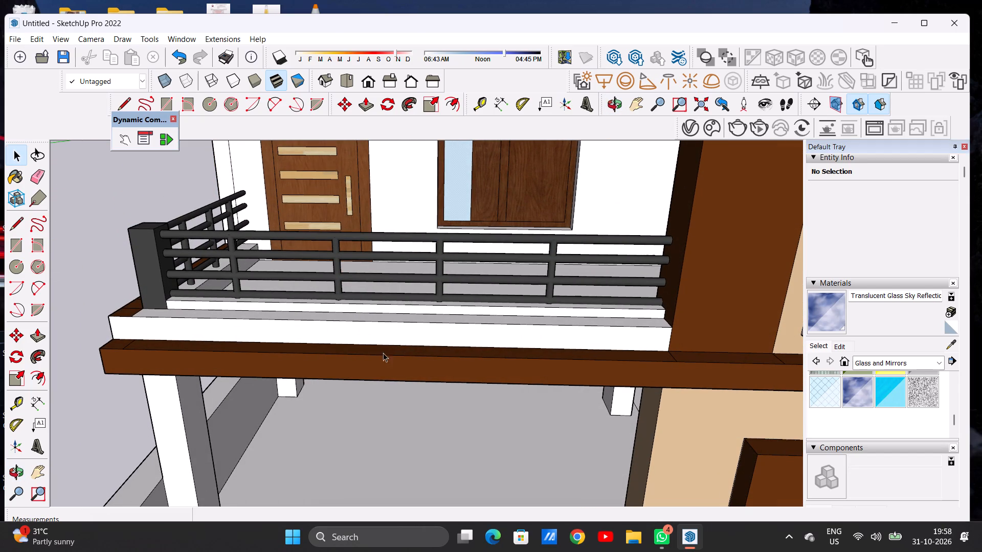
left_click(822, 347)
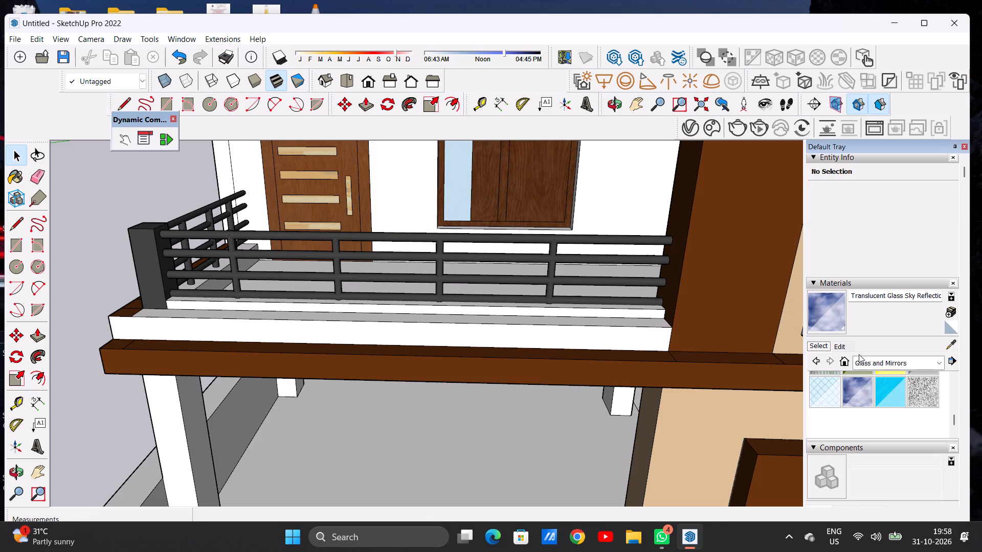
left_click(868, 364)
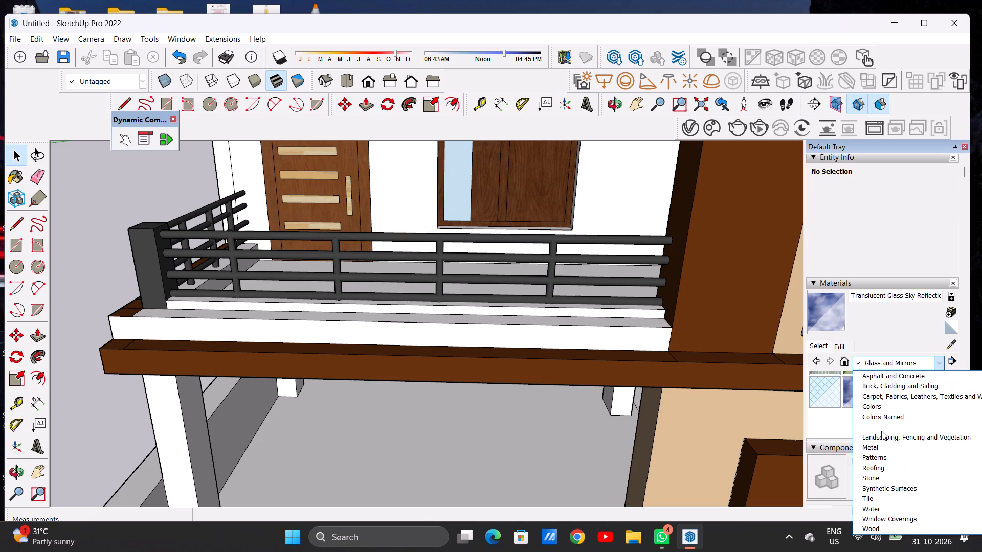
left_click(878, 418)
scroll(890, 410, "down", 1)
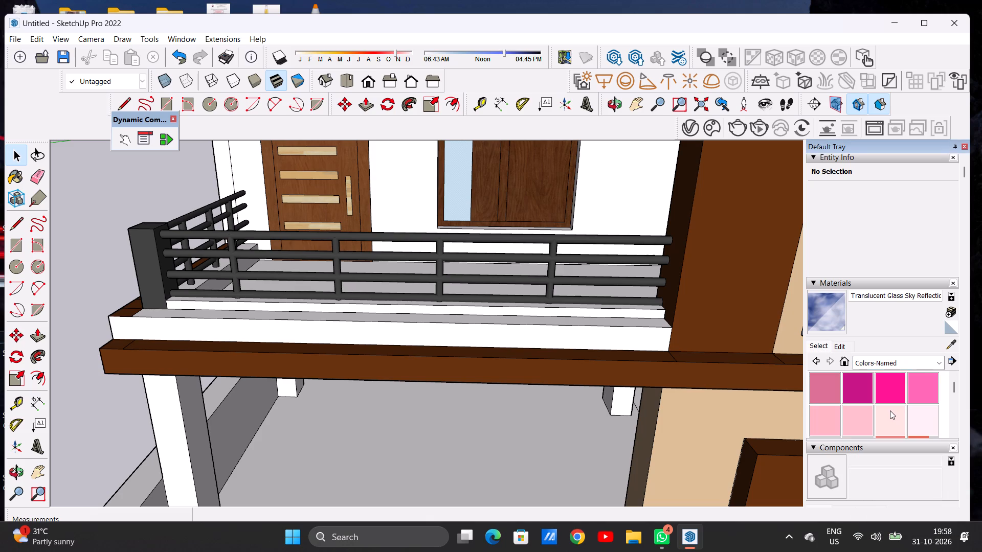
left_click(930, 390)
scroll(332, 325, "up", 3)
left_click(328, 332)
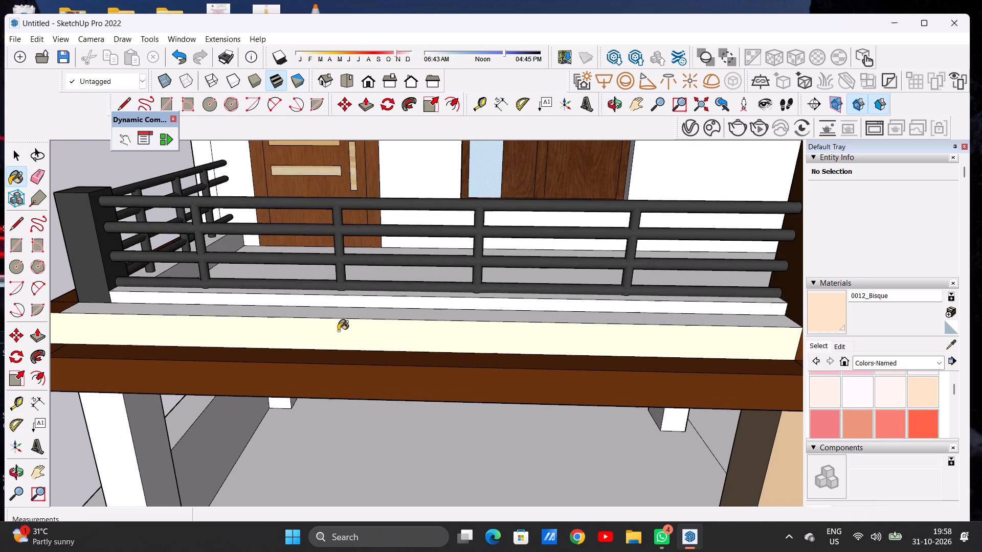
middle_click_drag(358, 327, 606, 321)
left_click(369, 381)
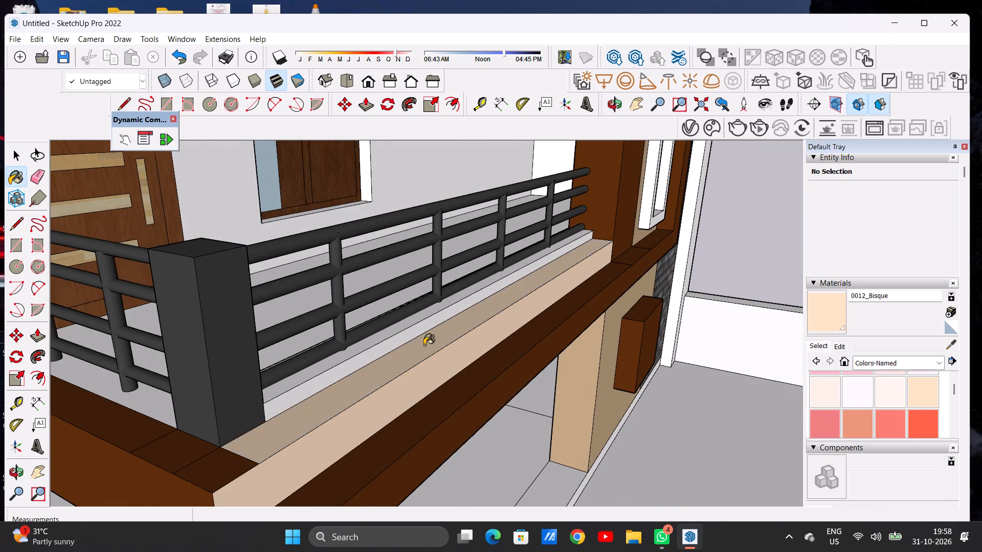
Paint the narrow ledge top in front of the second balcony's railing with 0012_Bisque.
scroll(427, 345, "down", 5)
middle_click_drag(496, 344, 389, 365)
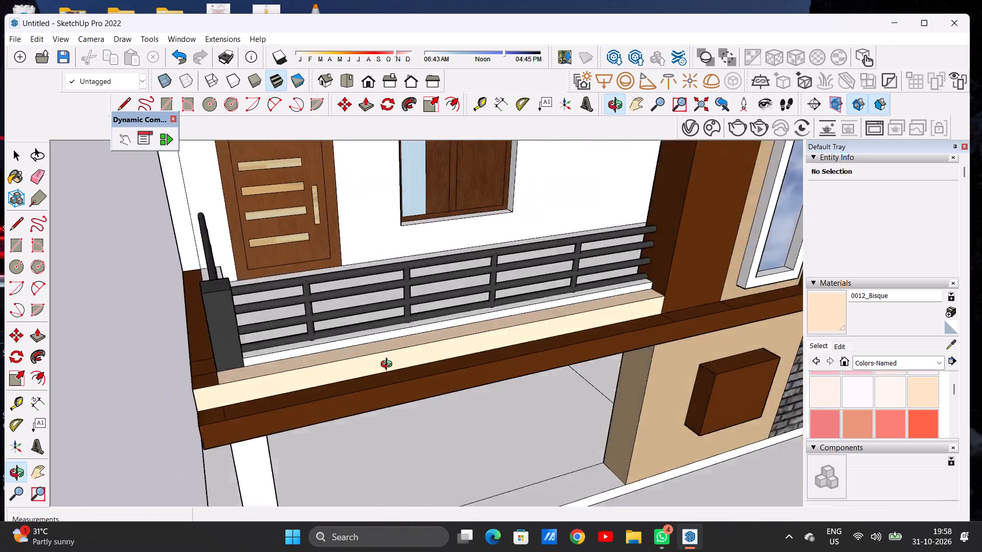
middle_click_drag(389, 365, 353, 348)
scroll(351, 356, "down", 20)
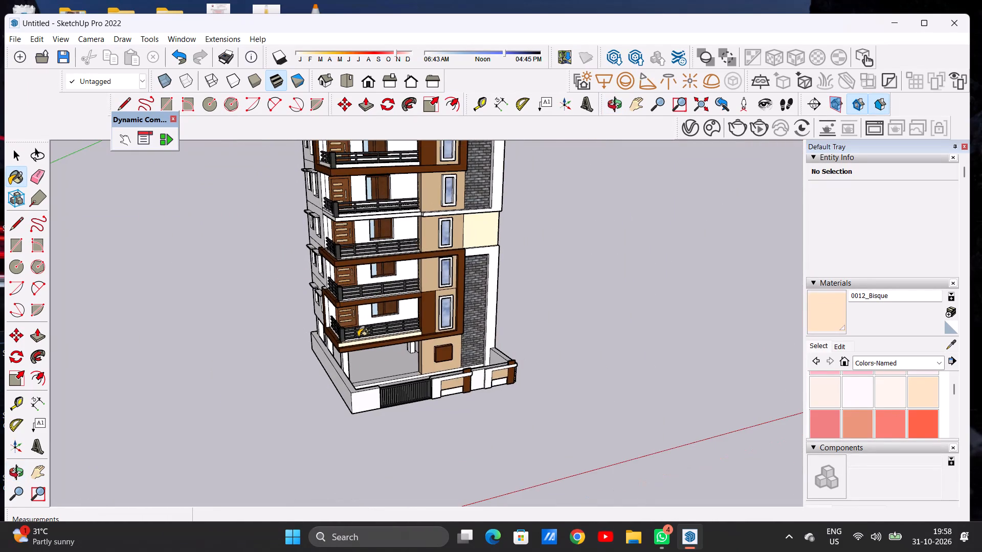
scroll(376, 319, "up", 5)
scroll(371, 314, "down", 1)
scroll(359, 287, "up", 20)
scroll(359, 287, "up", 5)
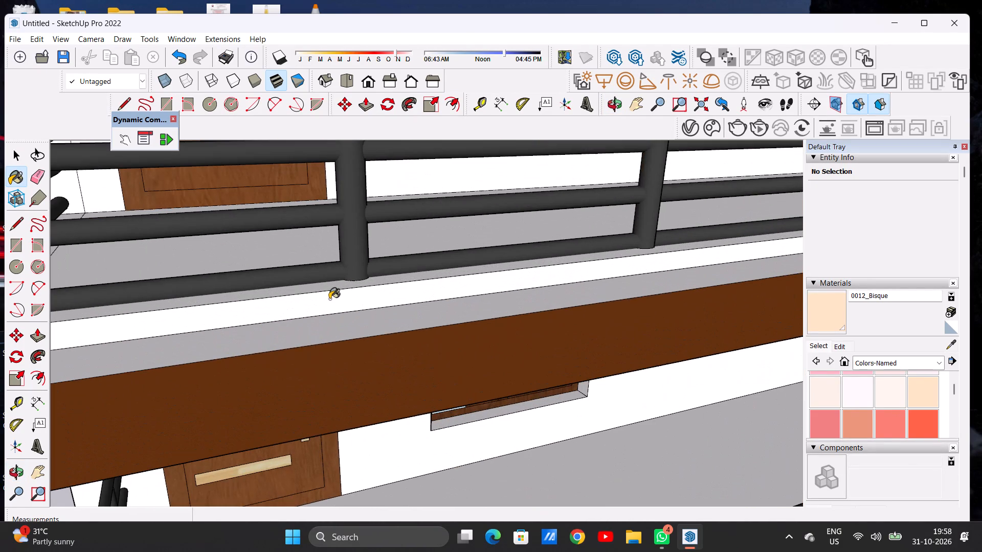
left_click(336, 327)
Paint the front face of the fourth balcony's white slab edge with 0012_Bisque.
scroll(339, 325, "down", 2)
scroll(339, 326, "up", 1)
scroll(339, 326, "down", 15)
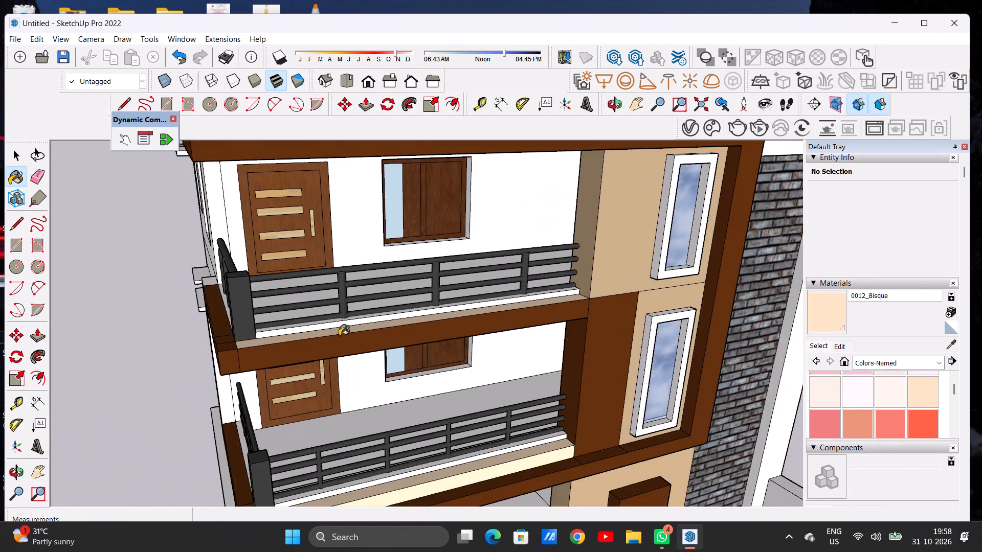
scroll(339, 336, "down", 18)
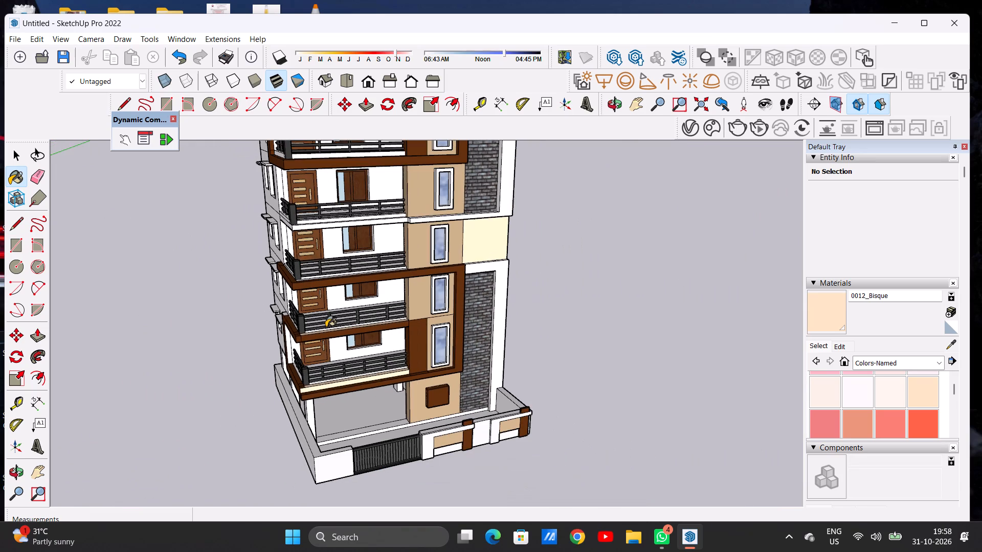
scroll(313, 228, "up", 8)
scroll(307, 234, "down", 1)
scroll(307, 234, "up", 10)
scroll(307, 236, "down", 1)
scroll(307, 236, "up", 5)
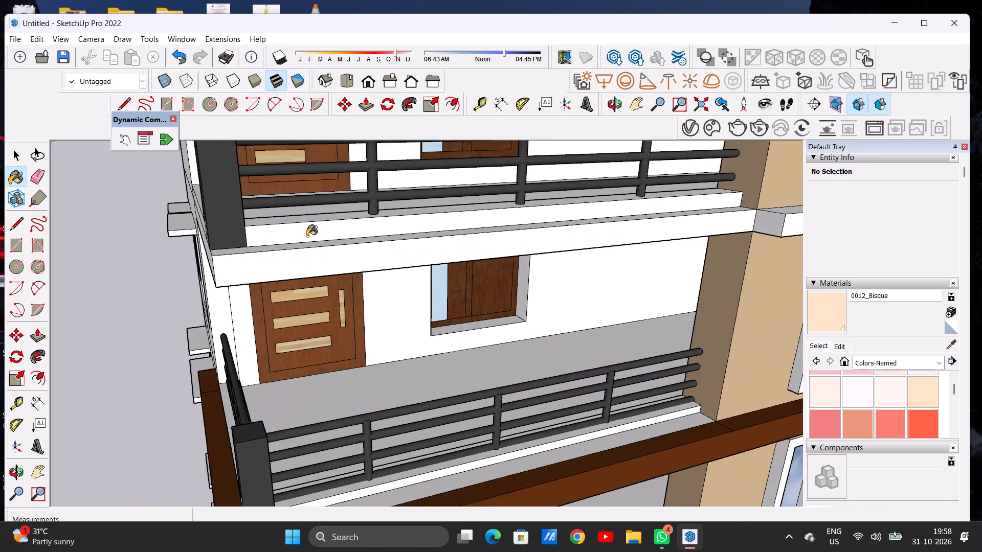
scroll(307, 236, "up", 1)
scroll(307, 236, "down", 1)
scroll(307, 236, "up", 1)
left_click(307, 264)
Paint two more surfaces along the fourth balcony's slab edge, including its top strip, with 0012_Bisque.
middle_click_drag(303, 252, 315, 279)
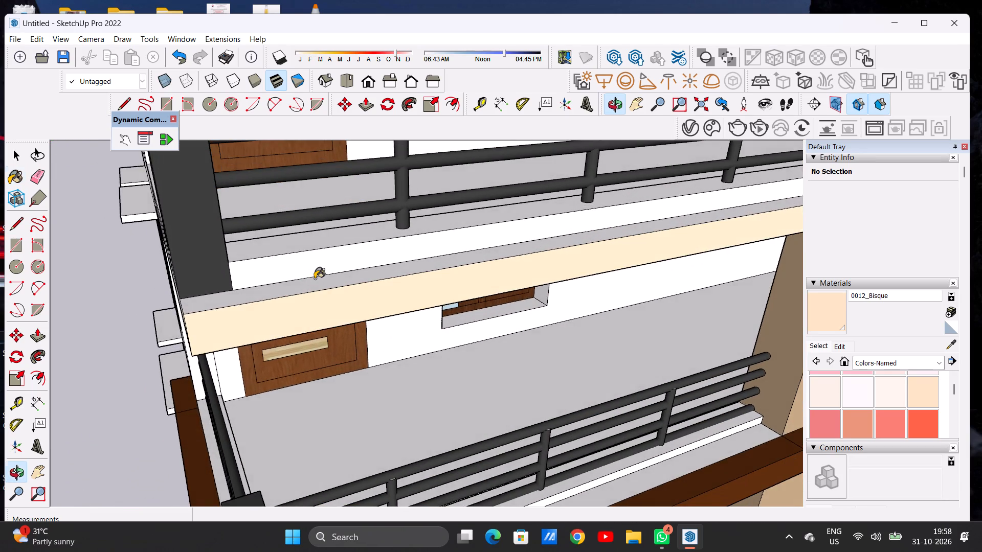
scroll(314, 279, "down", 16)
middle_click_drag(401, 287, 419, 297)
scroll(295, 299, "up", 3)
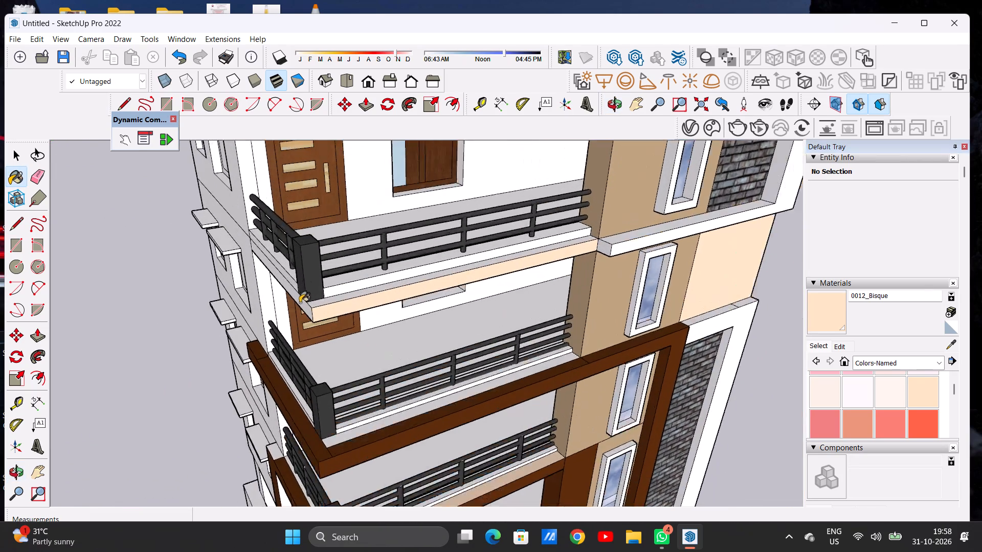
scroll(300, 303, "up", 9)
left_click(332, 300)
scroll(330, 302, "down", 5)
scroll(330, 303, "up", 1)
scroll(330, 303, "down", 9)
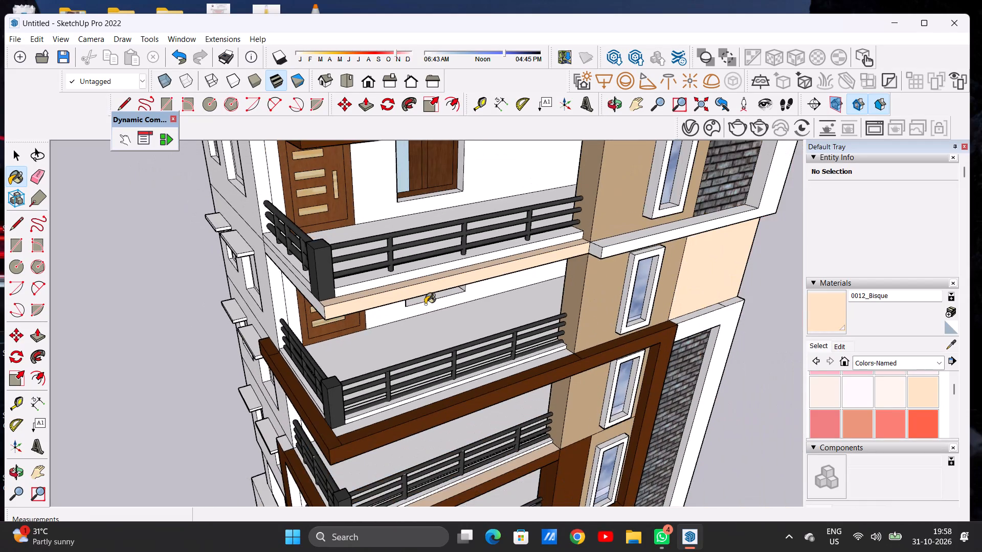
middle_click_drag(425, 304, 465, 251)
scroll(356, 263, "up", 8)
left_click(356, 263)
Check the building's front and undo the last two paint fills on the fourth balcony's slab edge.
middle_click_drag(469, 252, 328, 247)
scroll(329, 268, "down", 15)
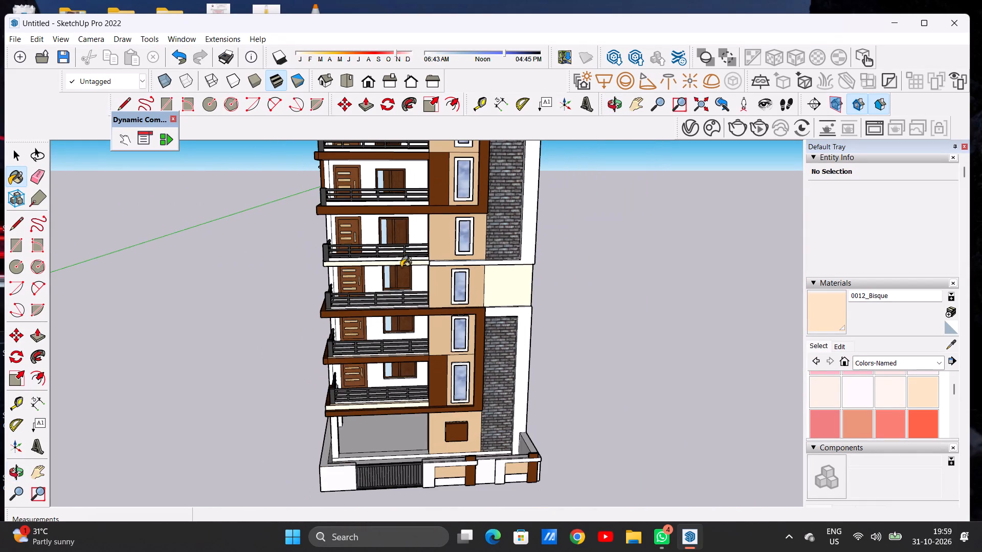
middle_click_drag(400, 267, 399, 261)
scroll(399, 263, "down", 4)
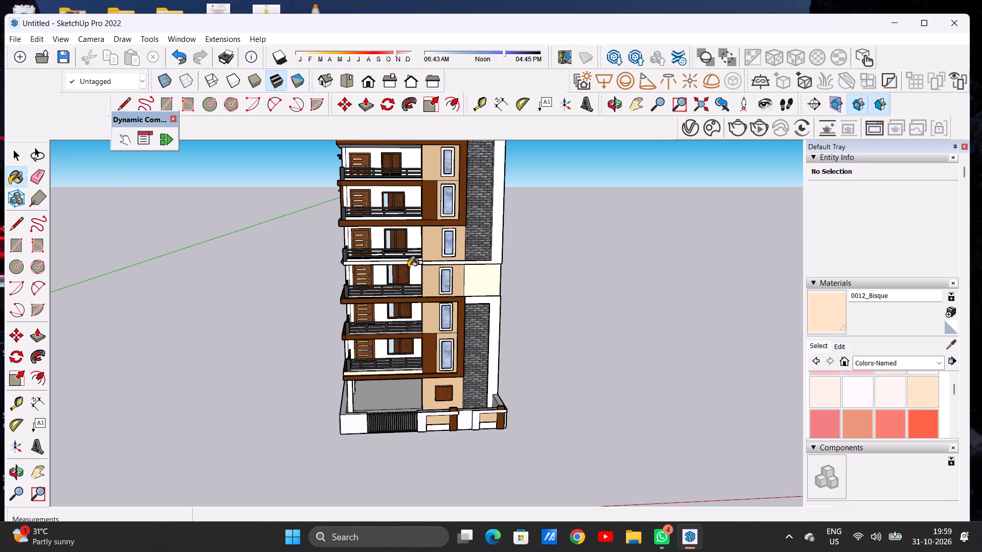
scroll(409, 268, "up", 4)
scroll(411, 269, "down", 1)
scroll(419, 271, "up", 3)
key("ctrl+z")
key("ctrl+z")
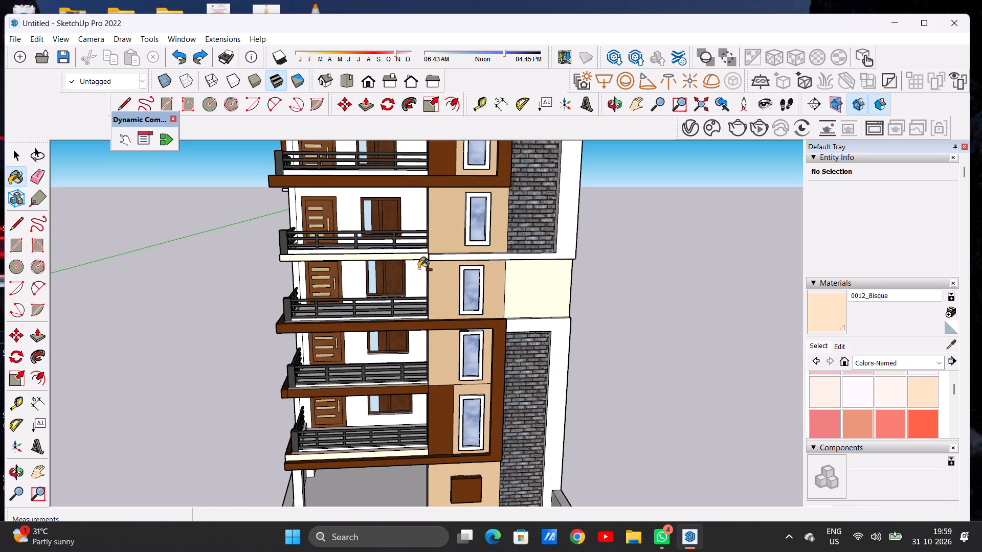
Undo the Bisque fill on the fourth balcony's slab edge and the two paint fills made before it.
key("space")
key("ctrl+z")
left_click(420, 269, "ctrl")
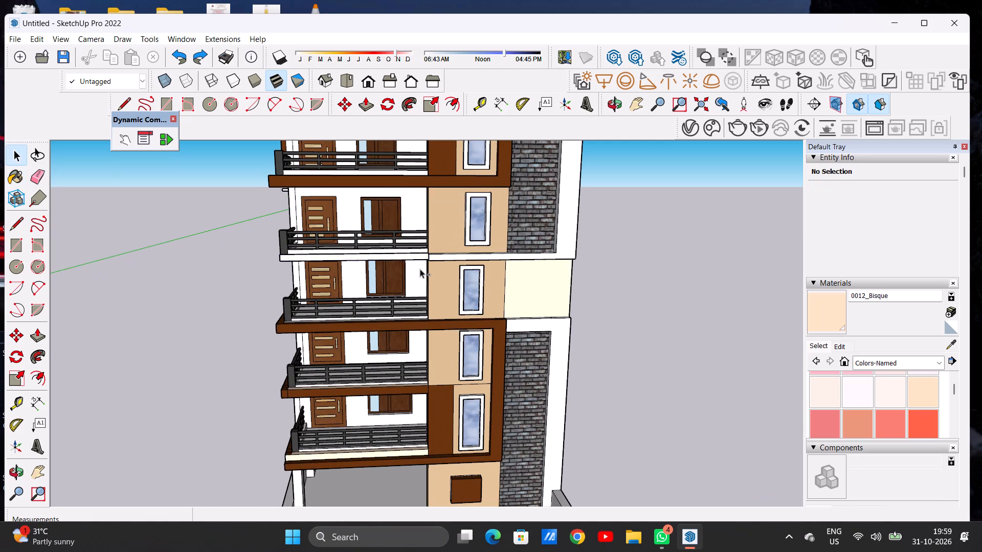
key("ctrl+z")
key("ctrl+z")
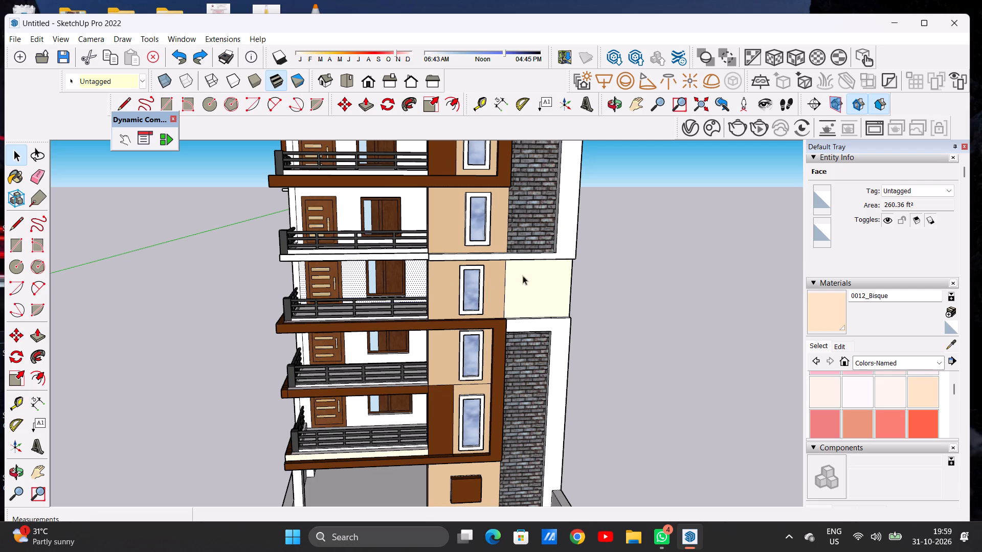
left_click(622, 264)
Paint the narrow ledge top in front of the lowest balcony's railing with 0012_Bisque.
scroll(375, 306, "down", 8)
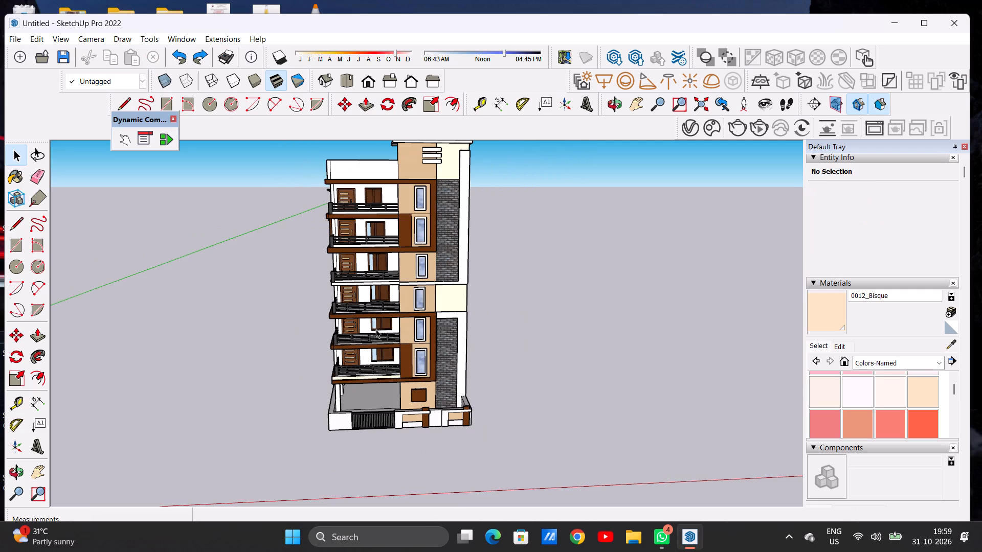
scroll(373, 340, "up", 1)
scroll(373, 342, "down", 1)
scroll(373, 342, "up", 1)
scroll(373, 342, "down", 1)
scroll(373, 343, "up", 2)
scroll(365, 385, "down", 1)
scroll(365, 385, "up", 9)
scroll(350, 398, "down", 1)
scroll(350, 398, "up", 5)
middle_click_drag(351, 381, 467, 372)
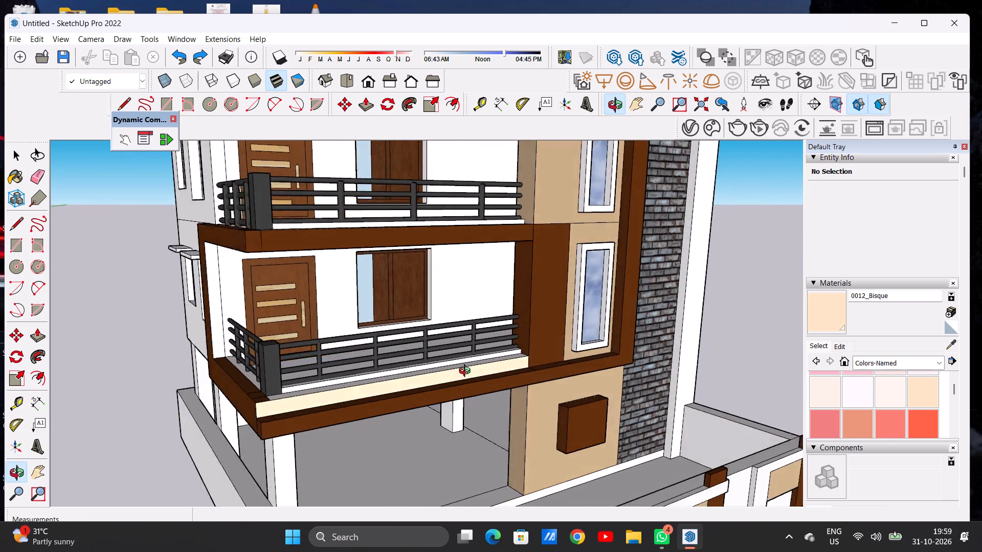
middle_click_drag(467, 372, 527, 389)
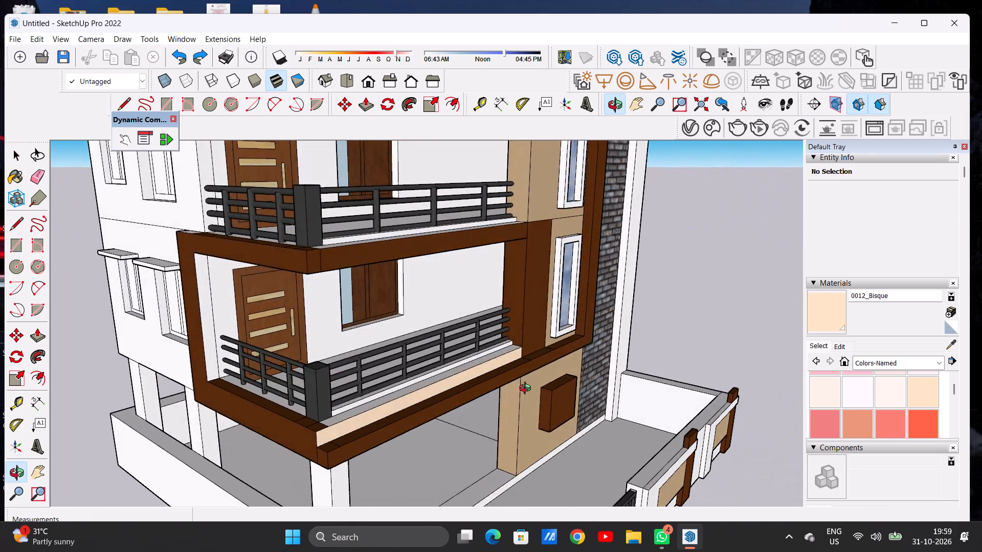
middle_click_drag(527, 389, 418, 431)
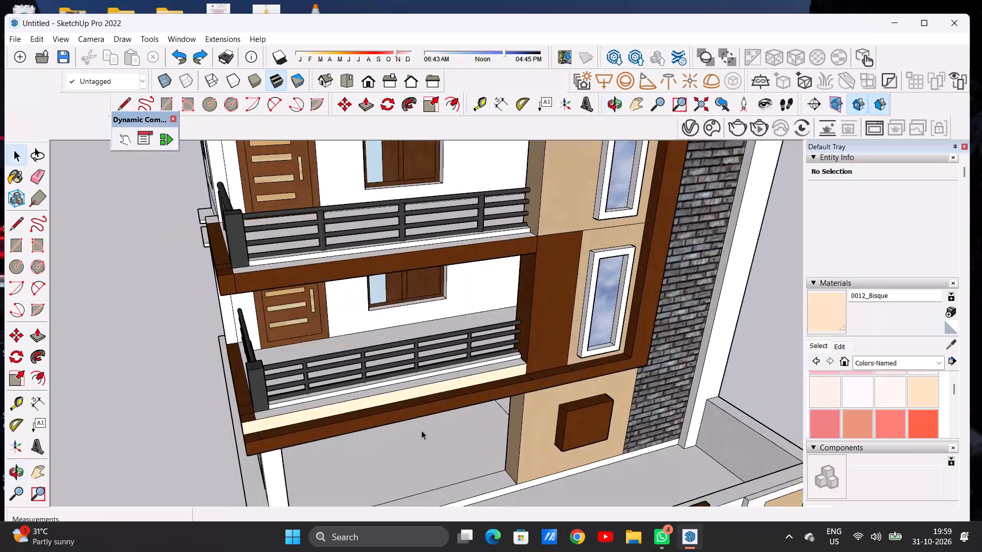
left_click(817, 307)
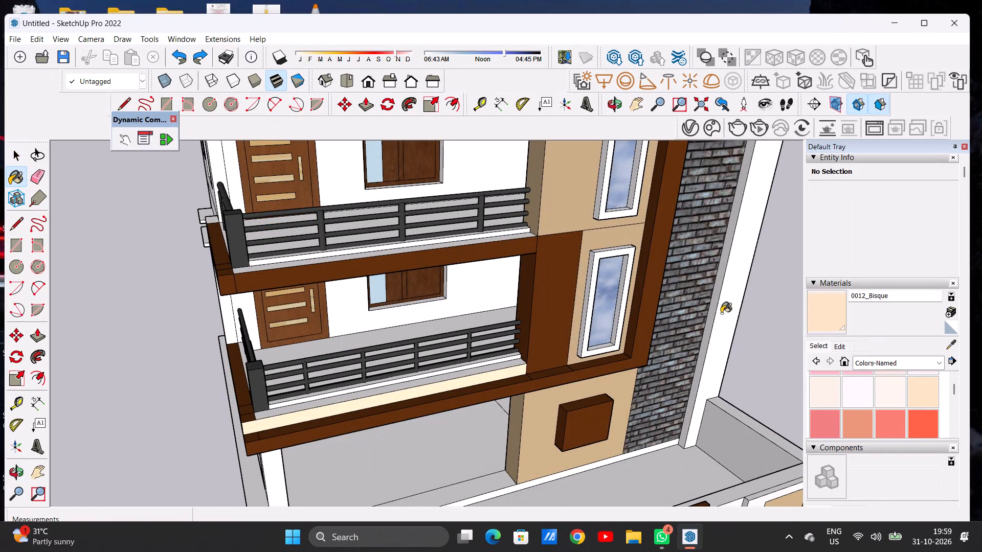
scroll(247, 381, "up", 7)
left_click(306, 429)
scroll(287, 336, "down", 3)
scroll(287, 336, "up", 2)
scroll(287, 336, "down", 3)
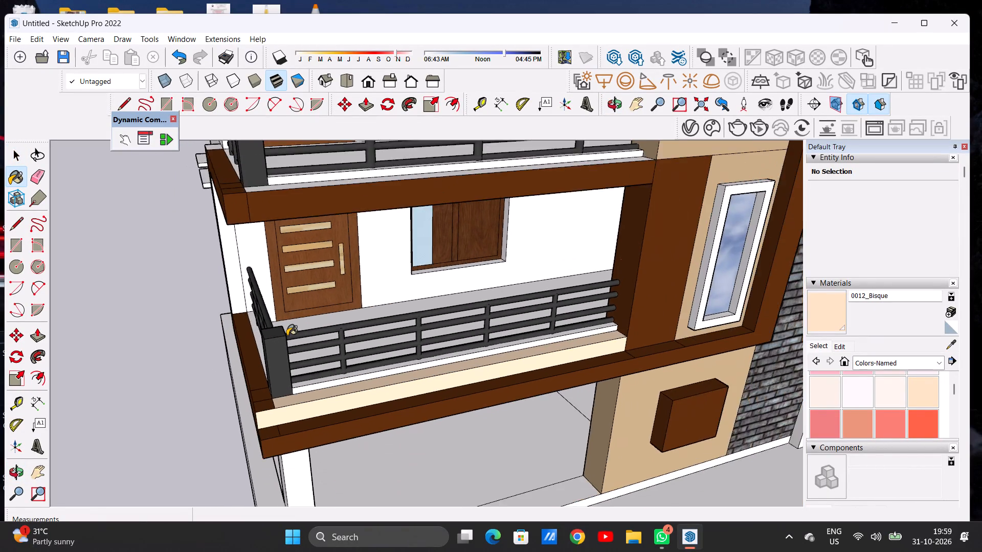
Examine the whole front facade and the joint between the fourth balcony's slab and the adjoining white band.
scroll(287, 336, "down", 13)
middle_click_drag(401, 424, 314, 336)
scroll(328, 386, "down", 5)
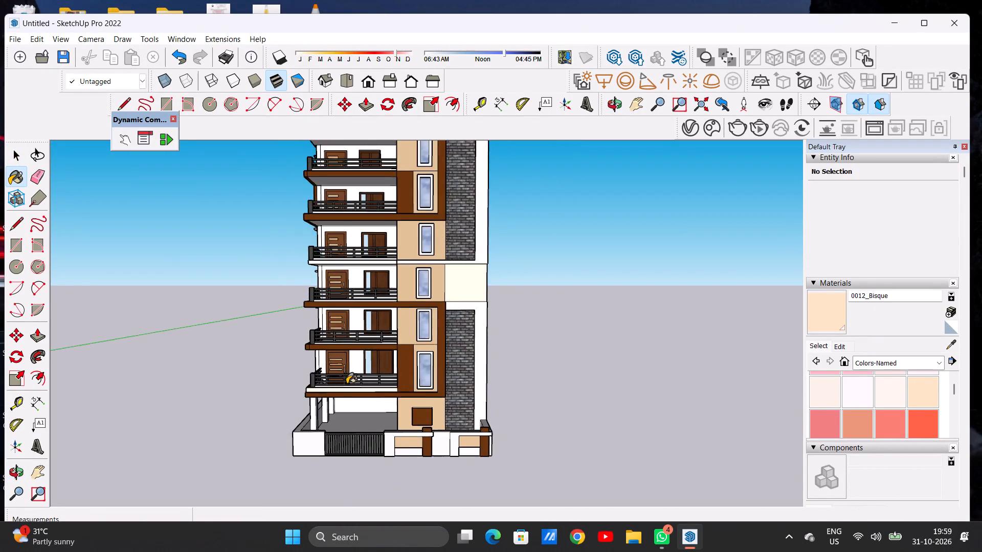
scroll(347, 384, "down", 2)
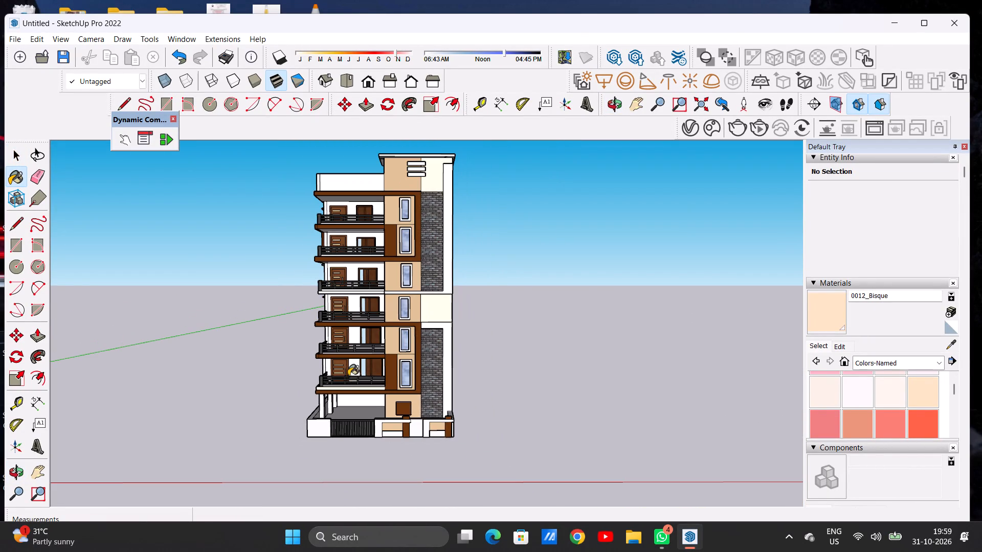
scroll(389, 317, "up", 20)
scroll(389, 317, "up", 1)
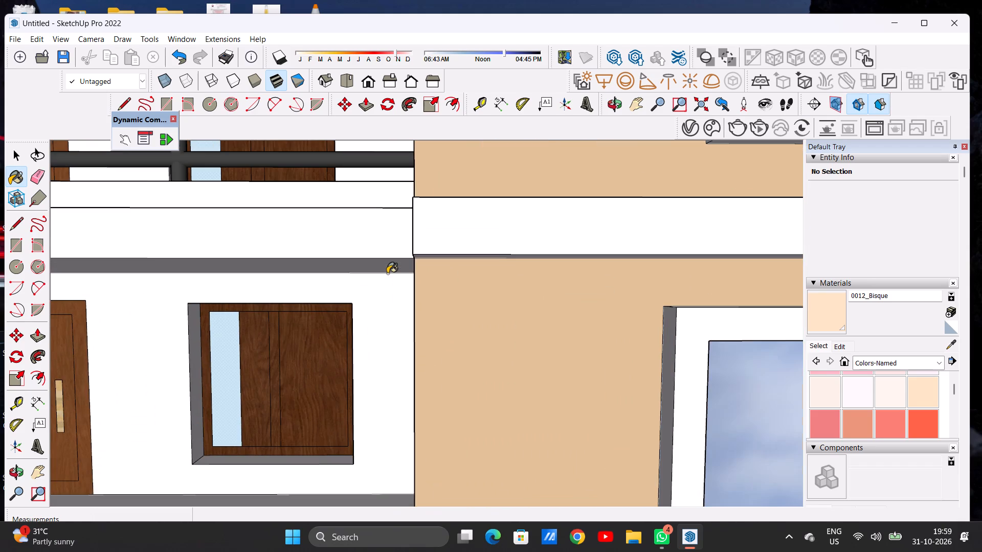
key("space")
middle_click_drag(408, 235, 425, 367)
scroll(433, 294, "down", 20)
scroll(433, 294, "down", 5)
middle_click_drag(444, 268, 500, 261)
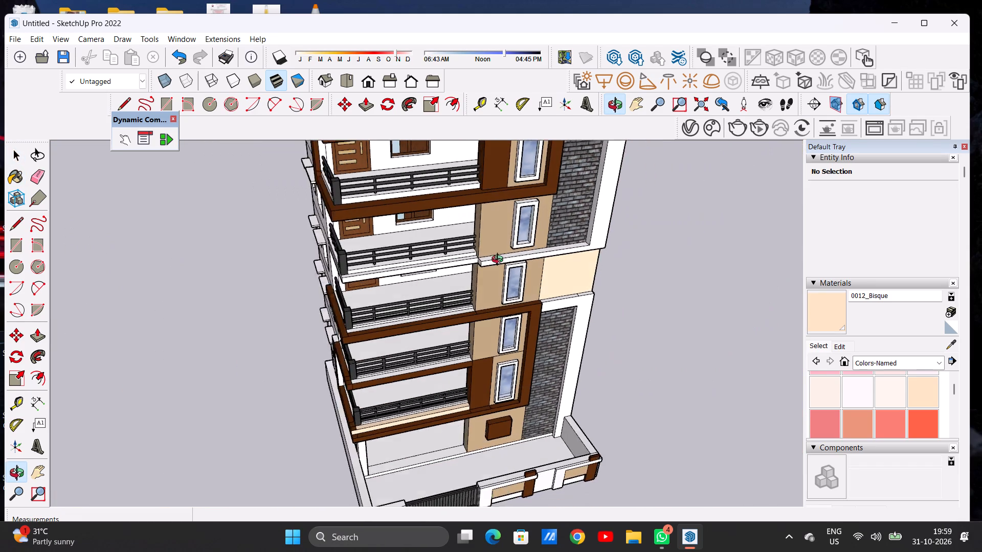
middle_click_drag(500, 261, 496, 267)
scroll(535, 356, "up", 2)
scroll(535, 356, "down", 1)
scroll(535, 355, "up", 2)
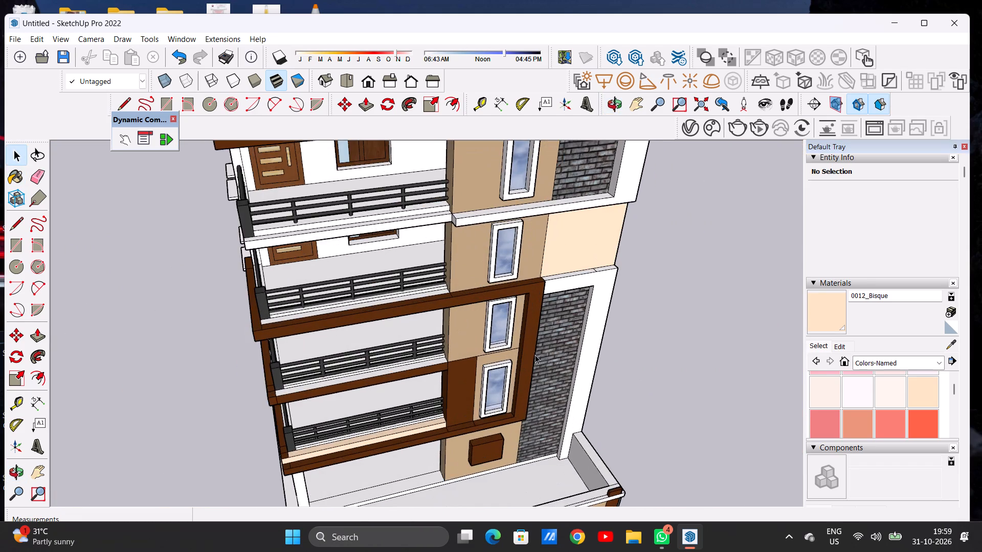
middle_click_drag(536, 352, 489, 314)
scroll(486, 323, "down", 15)
middle_click_drag(497, 323, 494, 319)
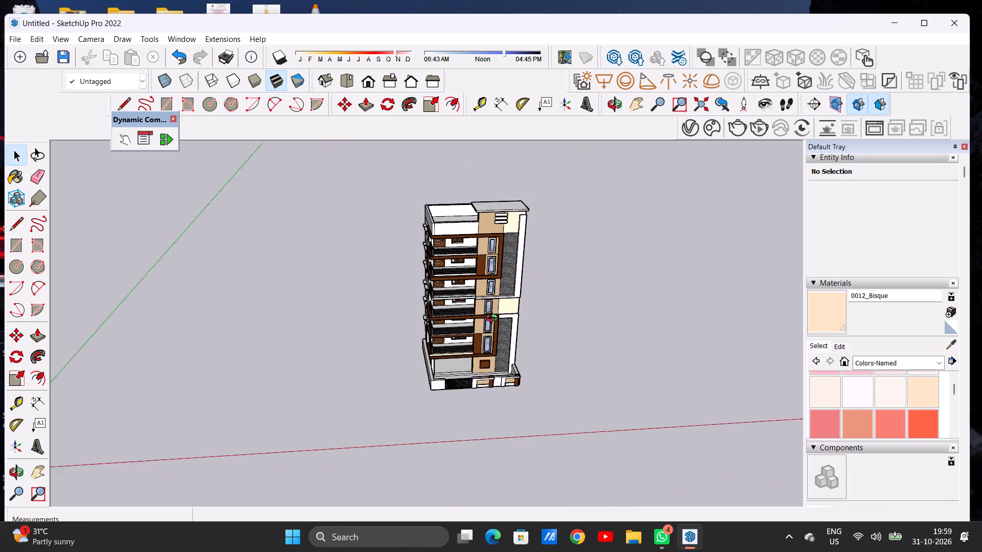
middle_click_drag(494, 319, 458, 273)
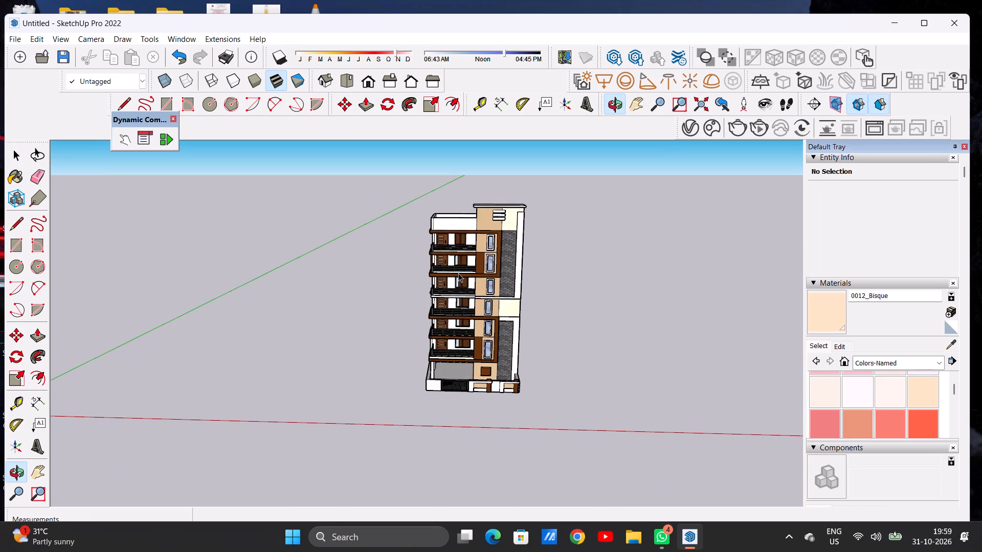
Push/Pull the front face of the fourth balcony's white slab outward 1' 3", flush with the adjoining white band.
scroll(458, 287, "up", 11)
middle_click_drag(482, 298, 513, 303)
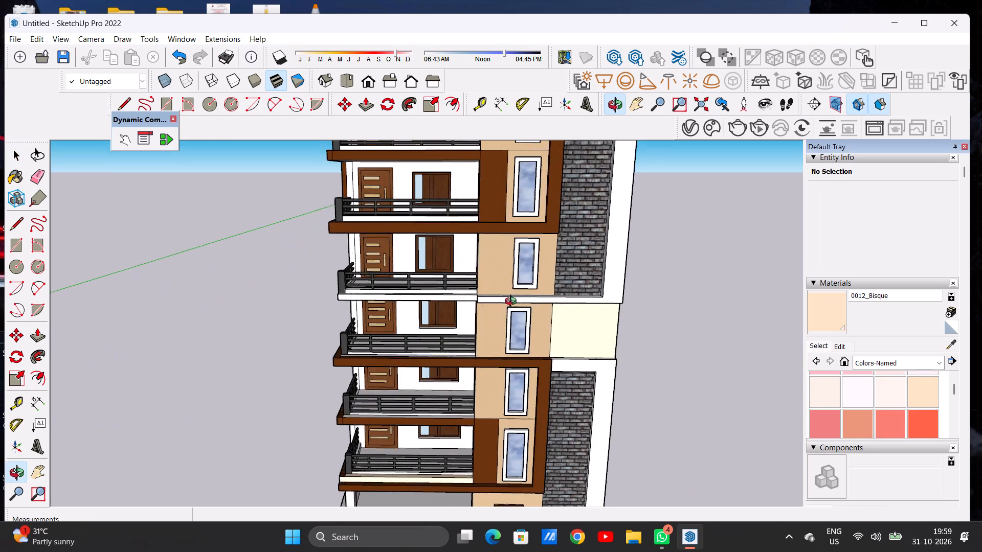
middle_click_drag(513, 303, 591, 352)
scroll(500, 315, "up", 12)
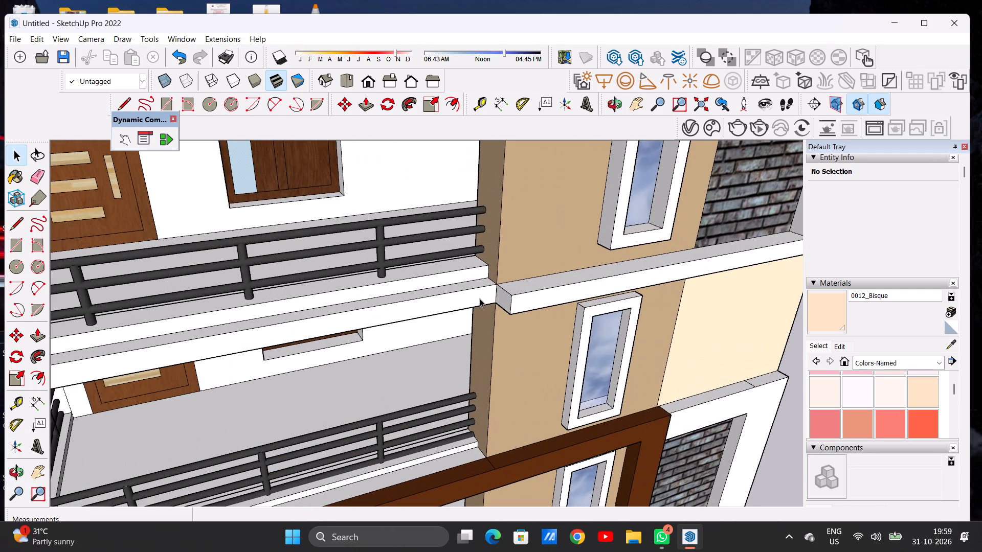
key("p")
scroll(484, 293, "up", 7)
left_click(487, 294)
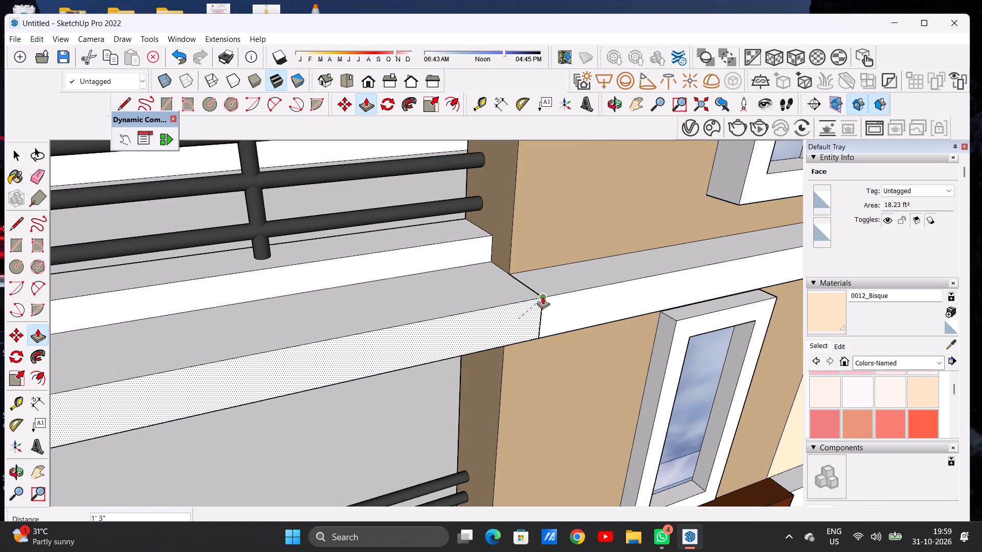
left_click(543, 296)
key("space")
Erase the seam line between the fourth balcony's slab edge and the adjoining white band.
scroll(398, 296, "down", 15)
middle_click_drag(451, 318, 419, 310)
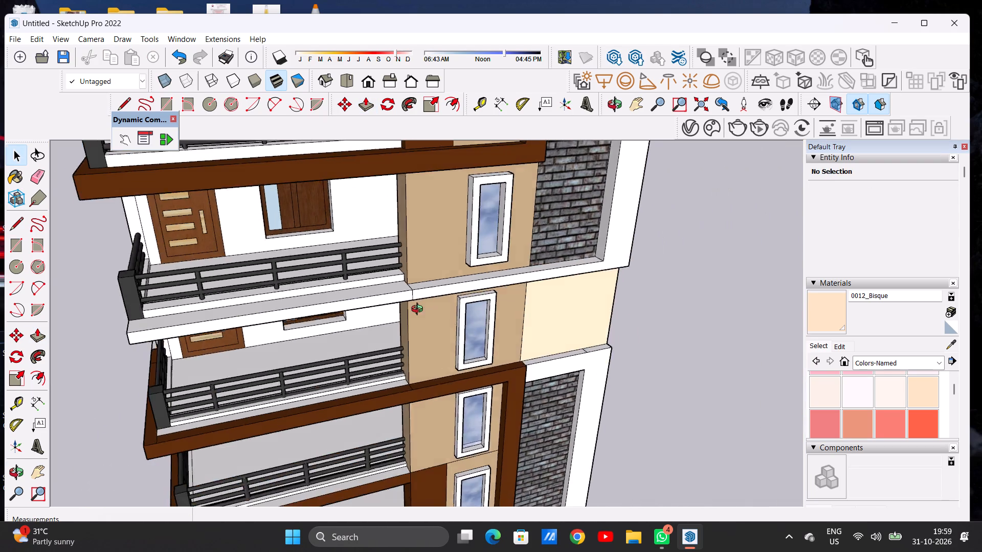
middle_click_drag(419, 310, 364, 259)
scroll(394, 281, "up", 6)
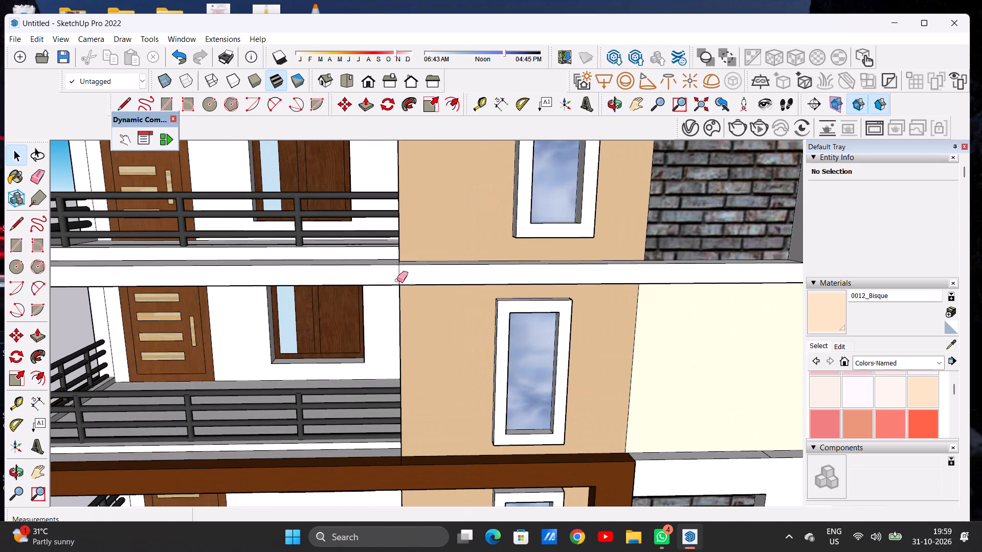
key("e")
left_click_drag(406, 271, 393, 273)
key("space")
Paint the rooftop parapet's front face, narrow corner strip and window-side face with 0012_Bisque.
scroll(407, 292, "down", 8)
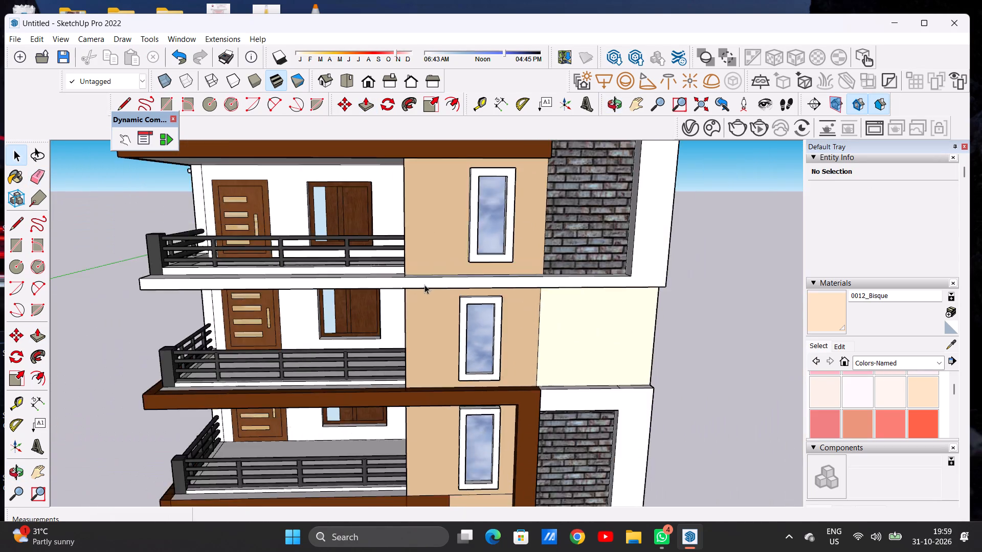
scroll(425, 285, "down", 16)
middle_click_drag(466, 292, 466, 271)
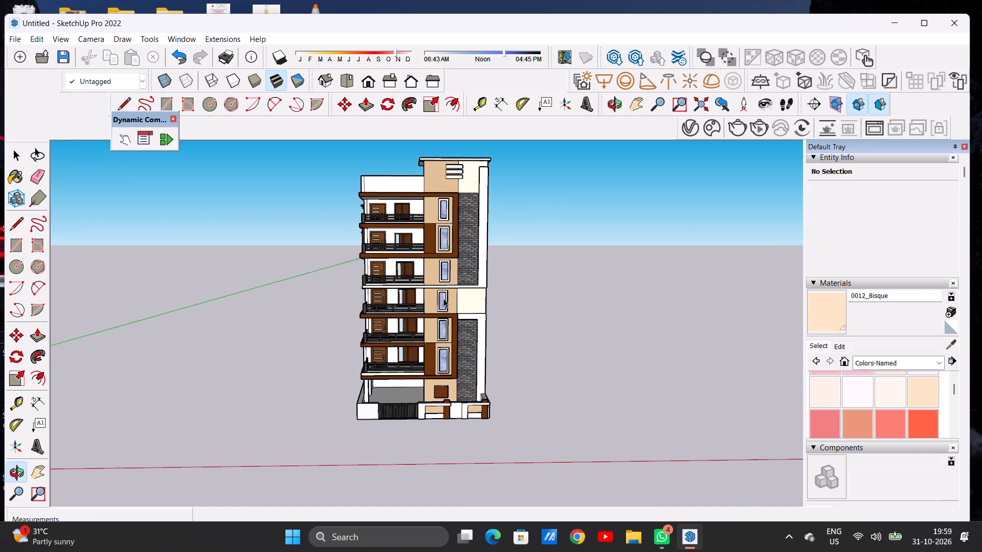
scroll(443, 304, "down", 5)
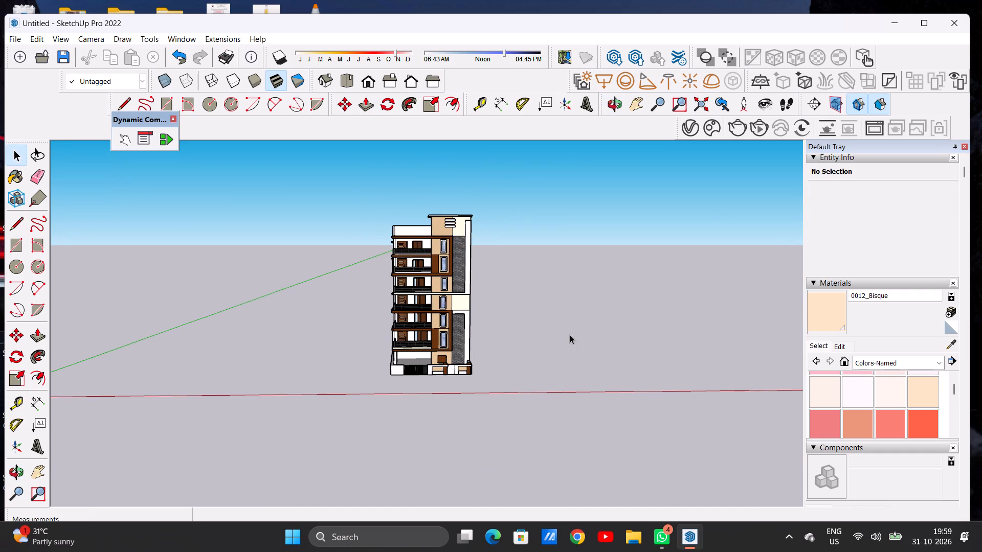
left_click(811, 309)
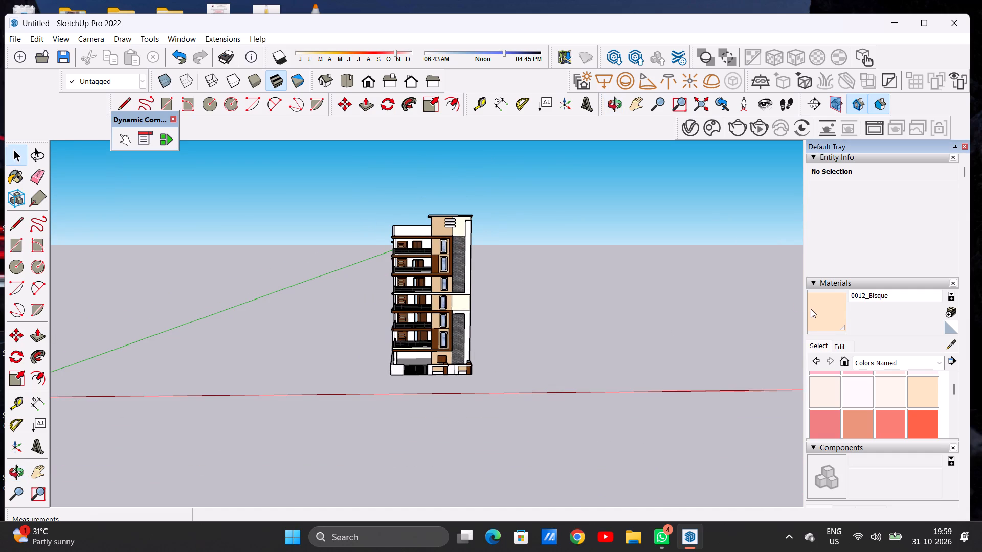
scroll(383, 222, "up", 13)
middle_click_drag(389, 239, 441, 284)
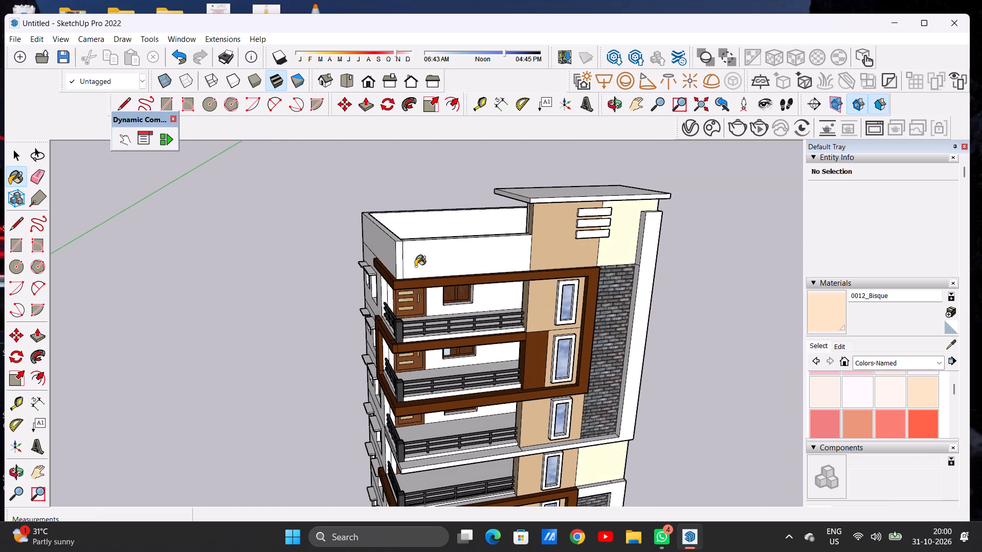
left_click(414, 262)
scroll(413, 252, "up", 3)
left_click(394, 256)
left_click(383, 252)
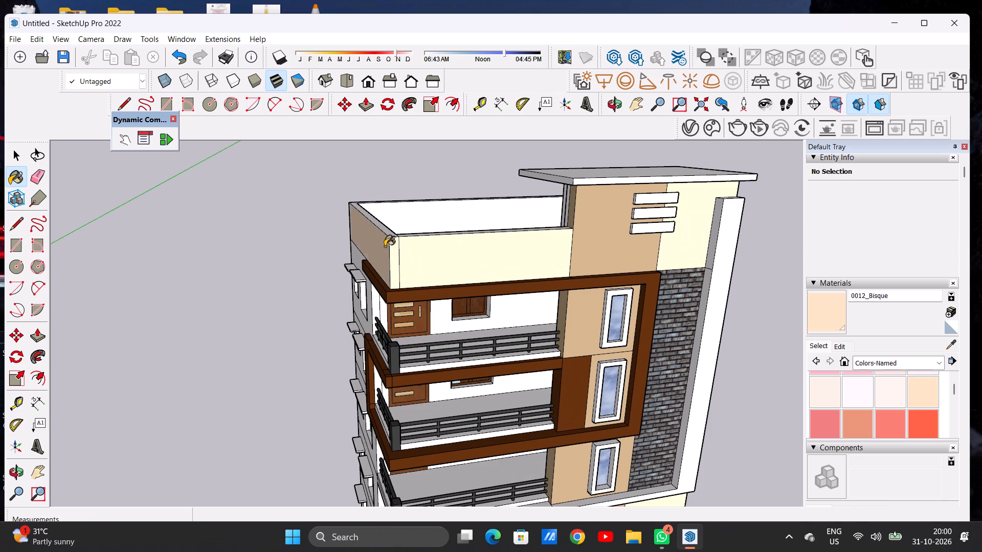
Paint the top rim of the rooftop parapet with 0012_Bisque.
middle_click_drag(389, 233, 393, 282)
left_click(392, 266)
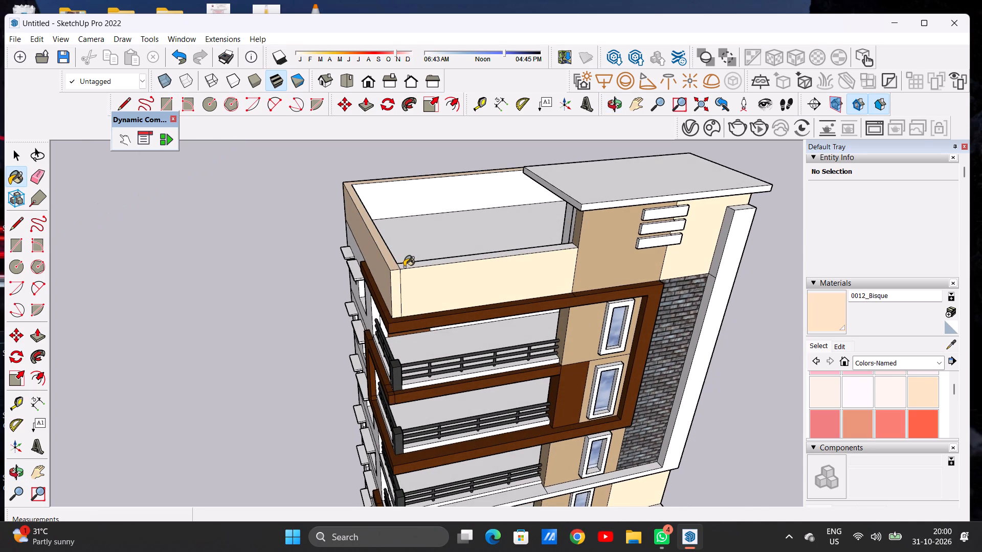
left_click(404, 267)
Paint the upper parapet section of the building's blank rear wall with 0012_Bisque.
scroll(392, 262, "down", 7)
middle_click_drag(431, 272, 155, 201)
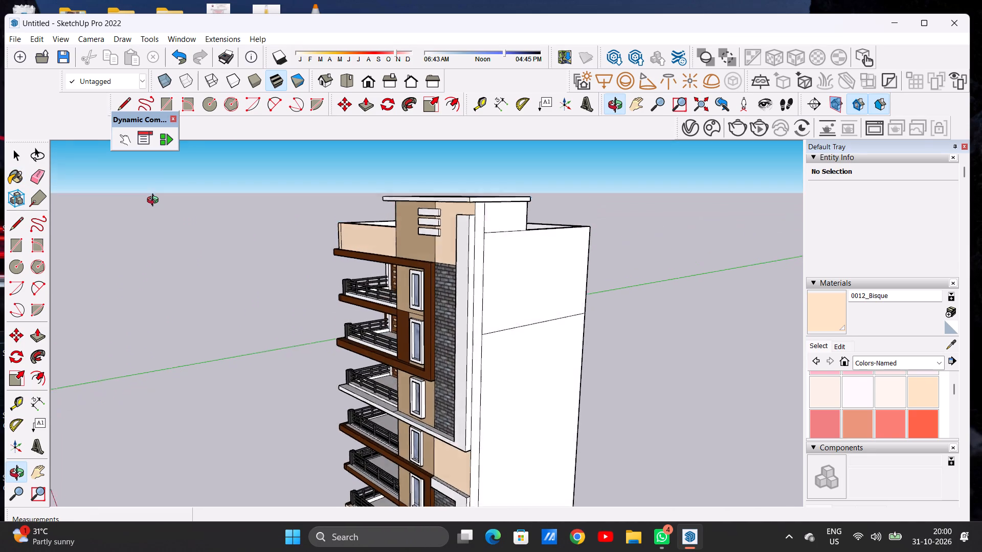
middle_click_drag(155, 201, 514, 224)
middle_click_drag(475, 220, 233, 213)
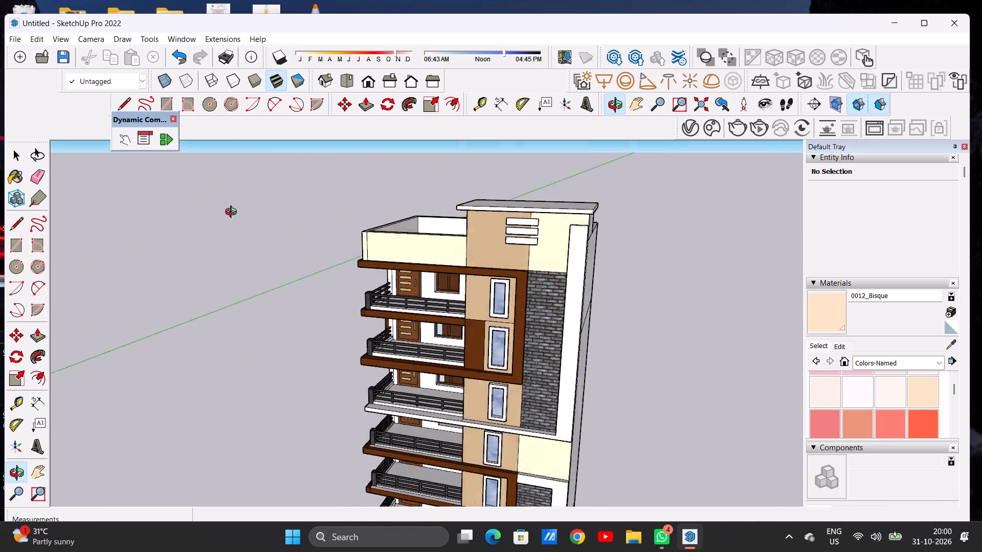
middle_click_drag(233, 213, 496, 254)
middle_click_drag(362, 253, 547, 250)
middle_click_drag(389, 257, 494, 248)
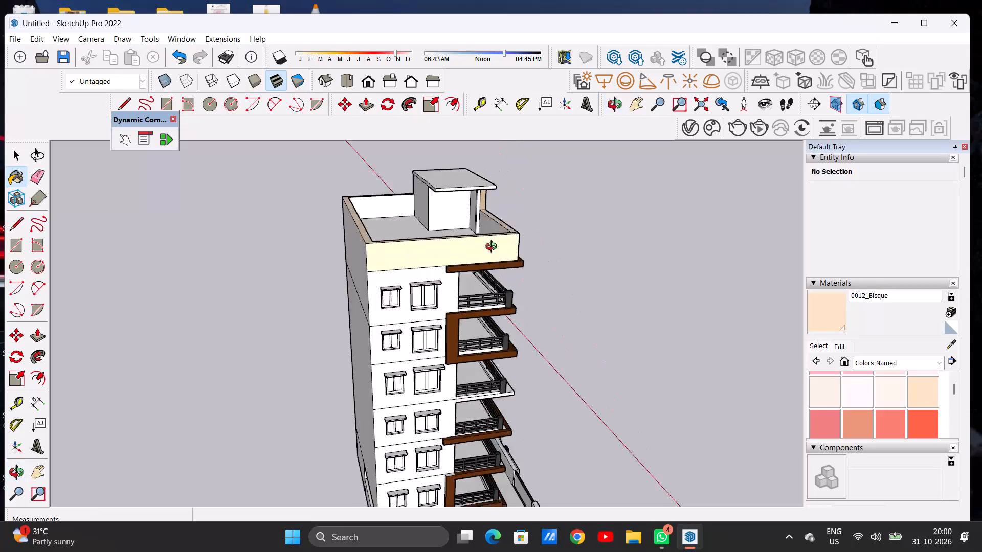
middle_click_drag(494, 248, 581, 232)
scroll(428, 254, "up", 5)
left_click(404, 250)
scroll(412, 259, "down", 4)
scroll(414, 265, "up", 1)
scroll(414, 265, "down", 3)
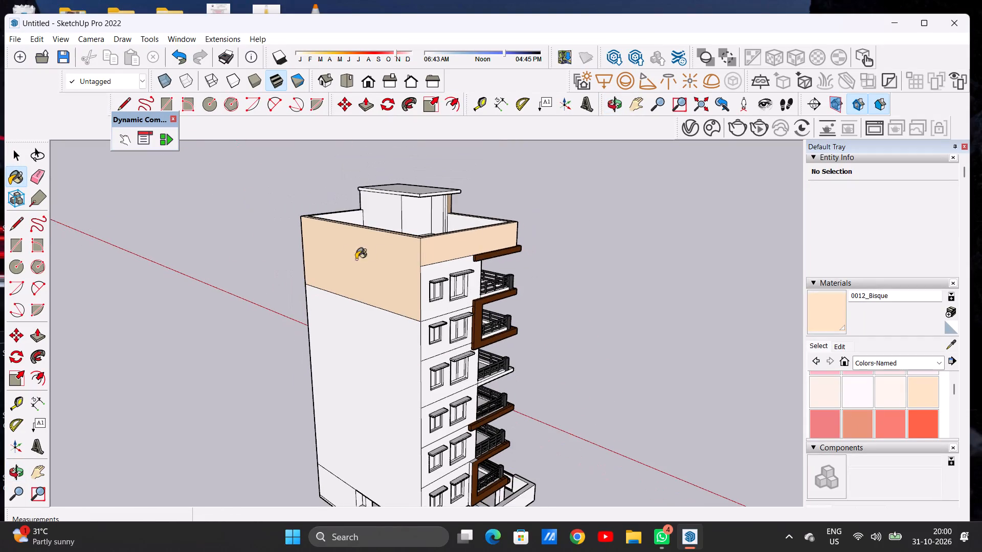
Paint the upper parapet section of the blank side wall on the brick-clad side with 0012_Bisque.
middle_click_drag(341, 259, 526, 257)
middle_click_drag(312, 266, 543, 270)
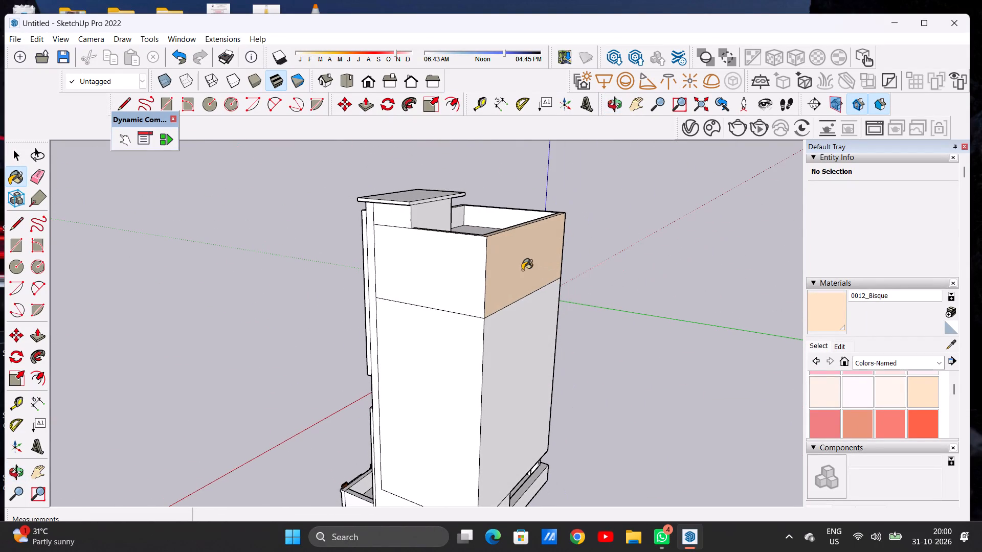
middle_click_drag(508, 267, 137, 260)
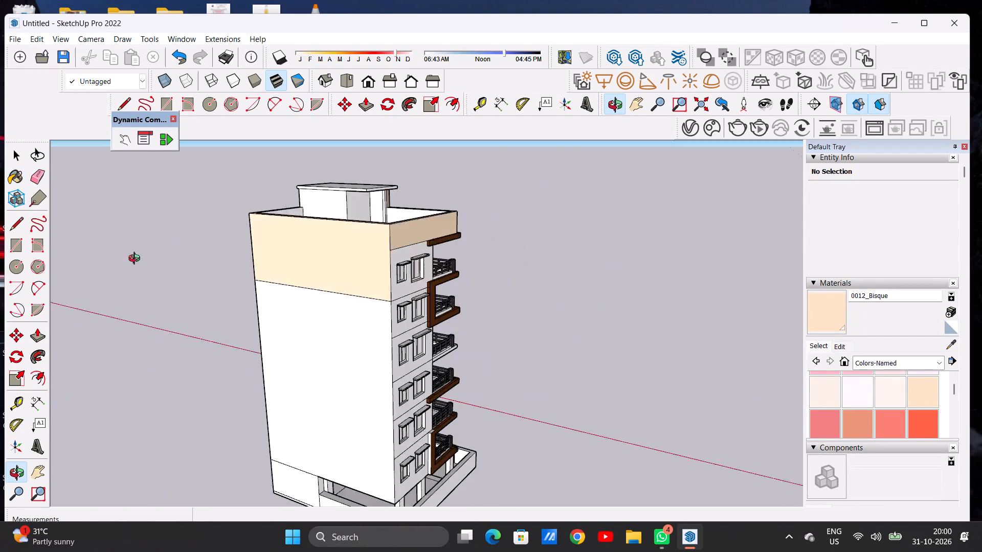
middle_click_drag(137, 260, 568, 265)
left_click(523, 270)
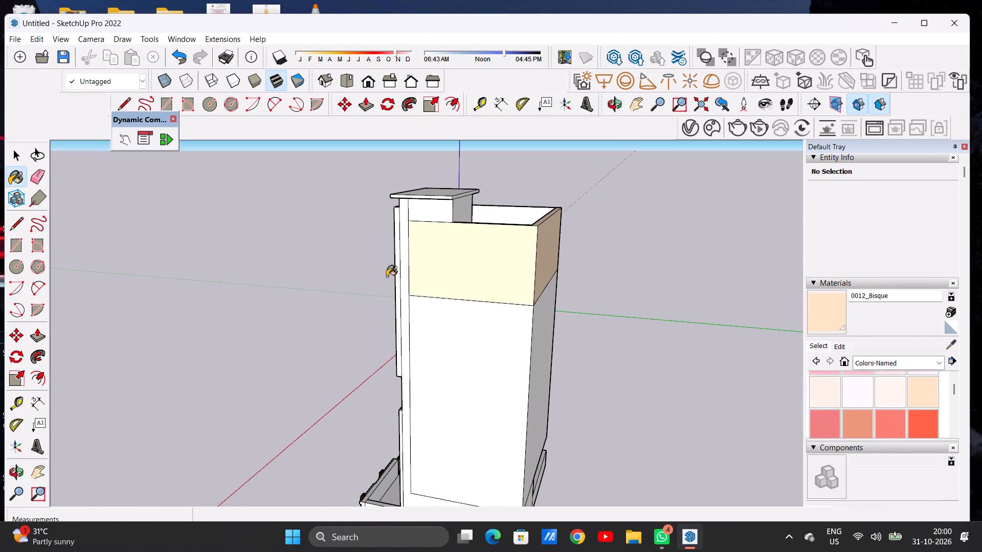
Paint the tall narrow strip beside the blank side wall, next to the brick cladding, with 0012_Bisque.
middle_click_drag(407, 280, 593, 276)
scroll(507, 263, "up", 9)
scroll(515, 251, "down", 1)
scroll(515, 251, "up", 1)
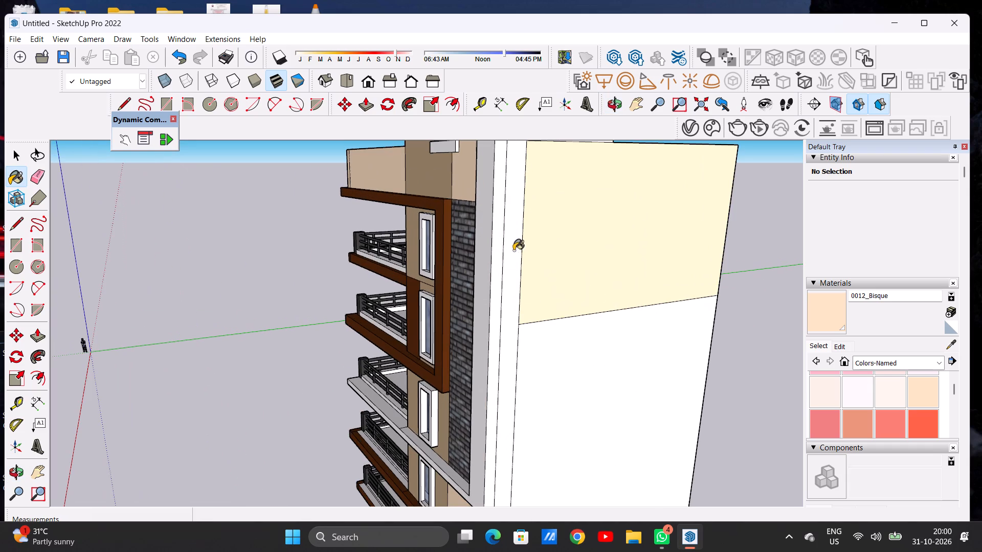
left_click(509, 248)
Paint the two outward-facing walls of the rooftop stair room on the blank-wall sides with 0012_Bisque.
scroll(508, 256, "down", 16)
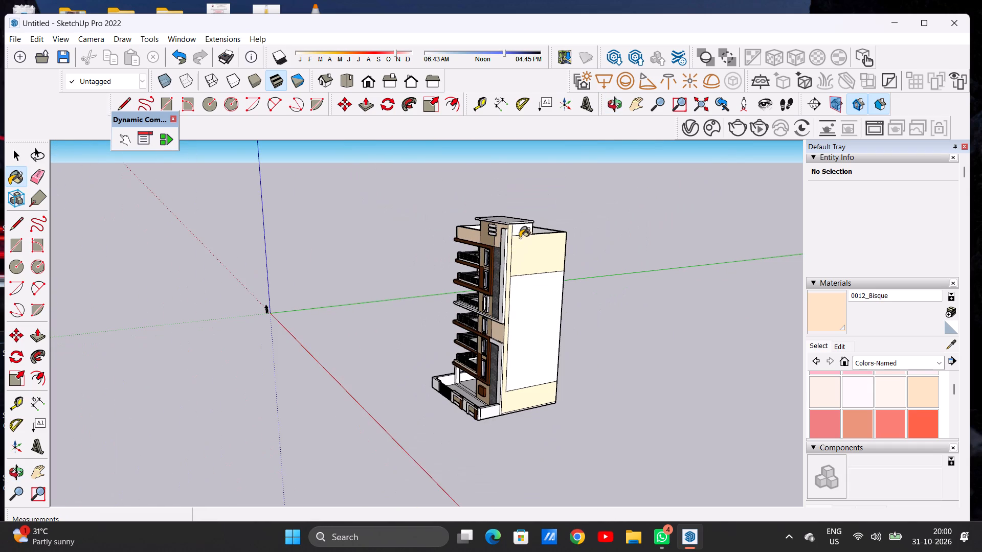
middle_click_drag(518, 236, 428, 243)
scroll(495, 238, "up", 7)
scroll(488, 242, "down", 1)
scroll(488, 242, "up", 2)
scroll(488, 241, "down", 1)
scroll(488, 241, "up", 5)
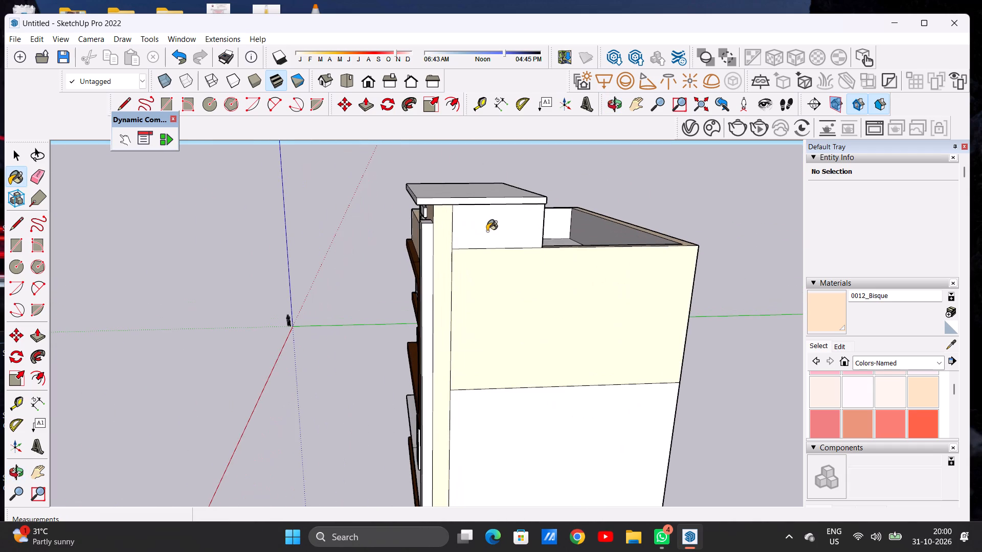
left_click(486, 229)
middle_click_drag(547, 223, 308, 259)
left_click(267, 257)
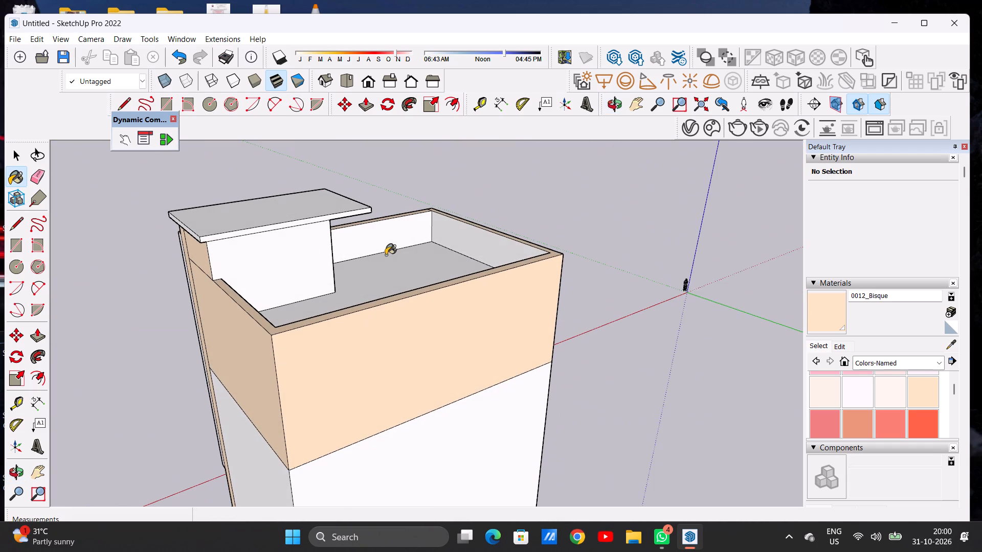
Paint the stair room's terrace-side faces and the adjoining narrow projecting strip with 0012_Bisque.
middle_click_drag(382, 254, 117, 269)
scroll(274, 216, "up", 11)
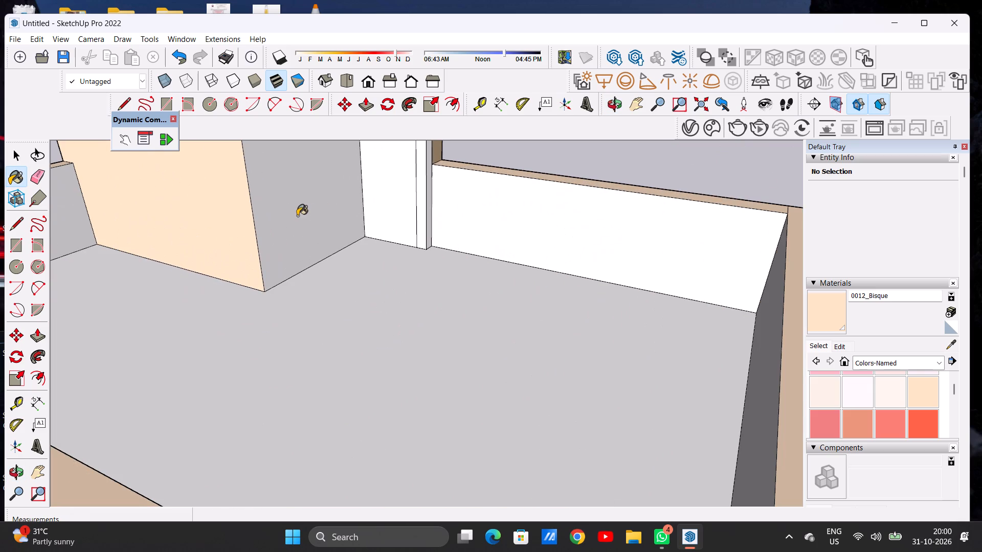
left_click(297, 216)
left_click(393, 202)
left_click(421, 205)
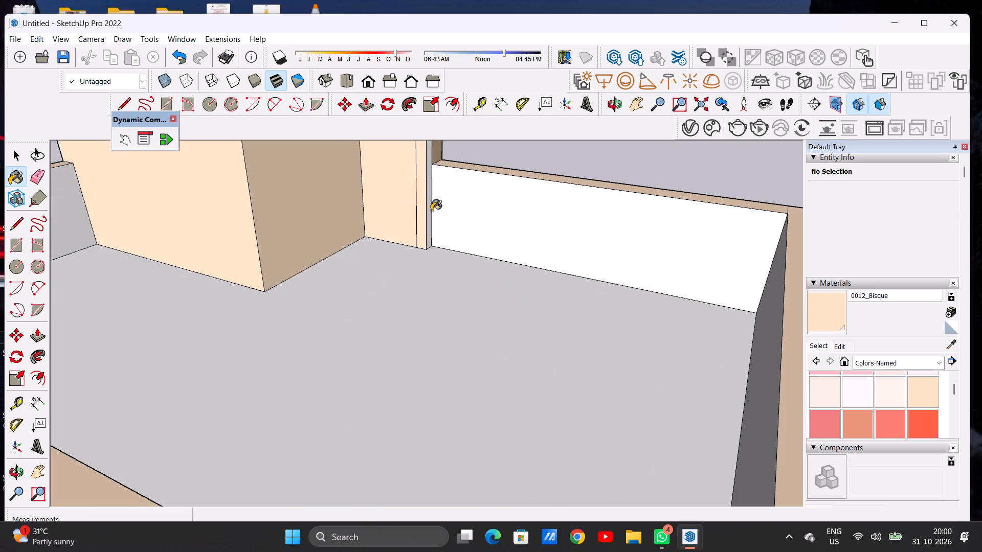
left_click(431, 211)
Paint the front parapet's inner face and the end of the adjoining narrow strip with 0012_Bisque.
left_click(481, 212)
scroll(418, 230, "down", 6)
middle_click_drag(410, 234, 354, 243)
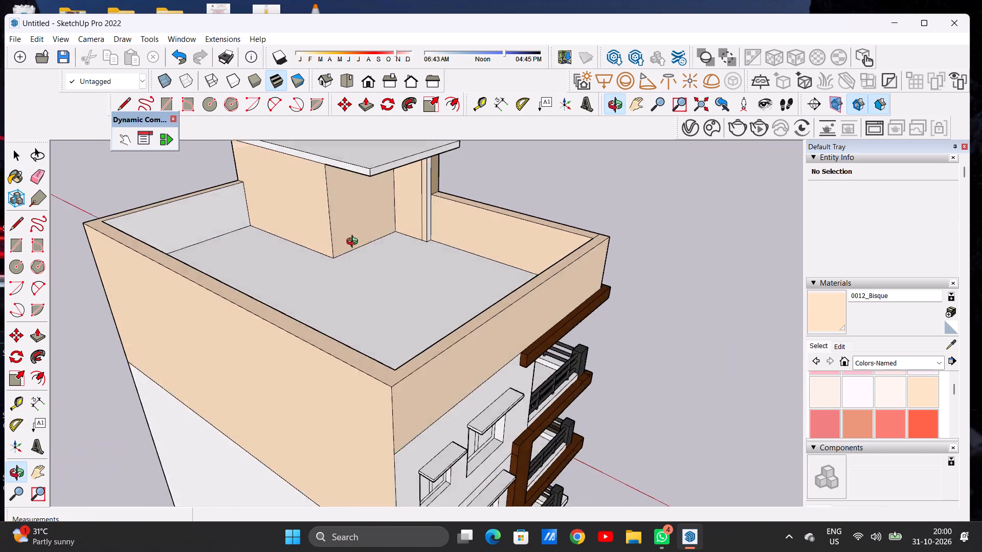
middle_click_drag(354, 243, 236, 272)
scroll(457, 231, "up", 5)
left_click(434, 233)
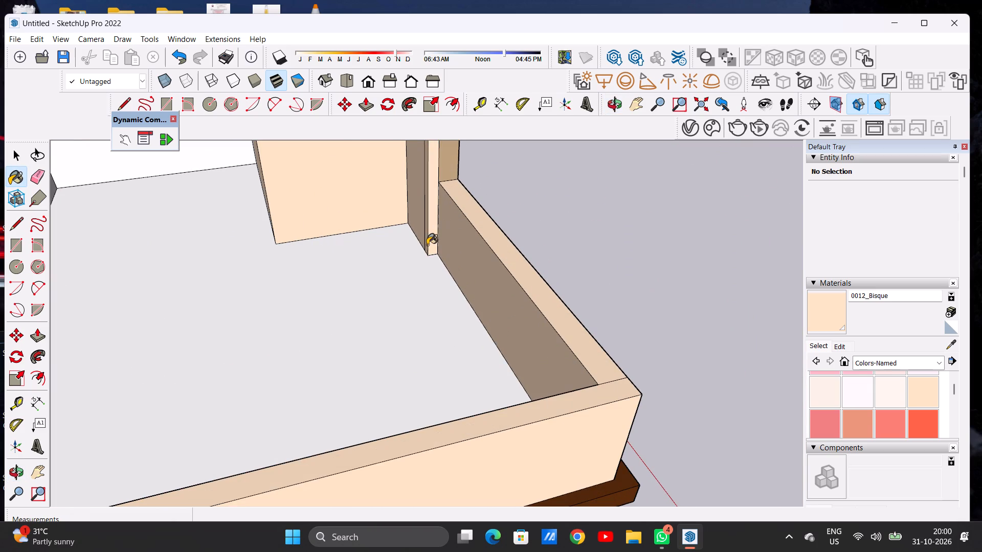
Paint the remaining three inner faces of the rooftop parapet with 0012_Bisque.
scroll(427, 251, "down", 13)
middle_click_drag(438, 275, 305, 191)
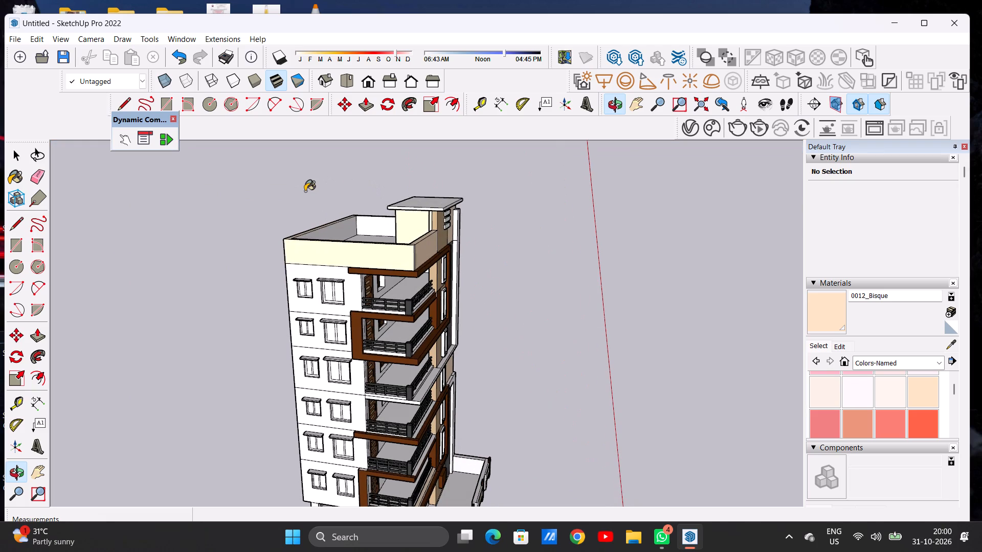
scroll(359, 219, "up", 13)
left_click(368, 240)
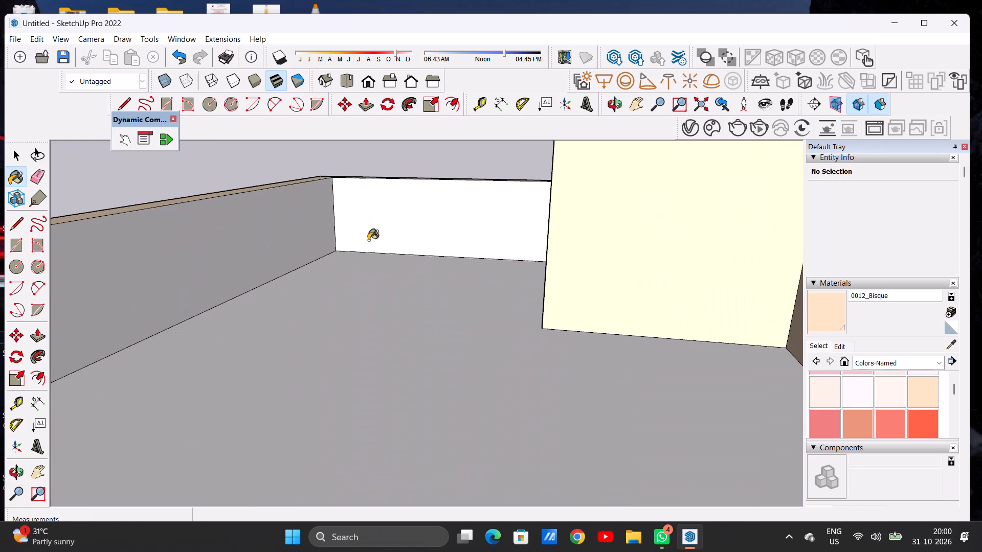
left_click(304, 245)
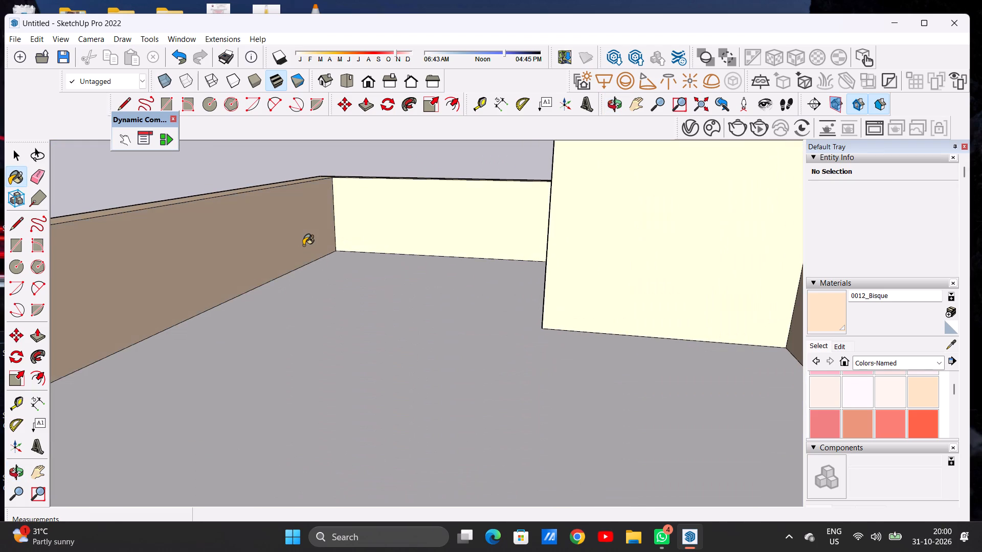
scroll(345, 244, "down", 10)
middle_click_drag(356, 235, 58, 298)
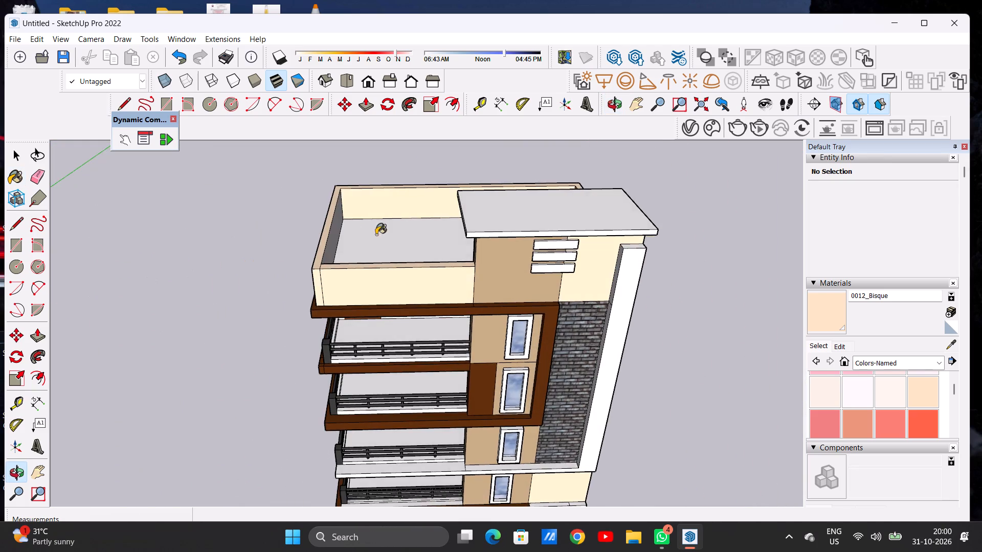
middle_click_drag(376, 235, 210, 216)
scroll(322, 223, "up", 12)
left_click(329, 209)
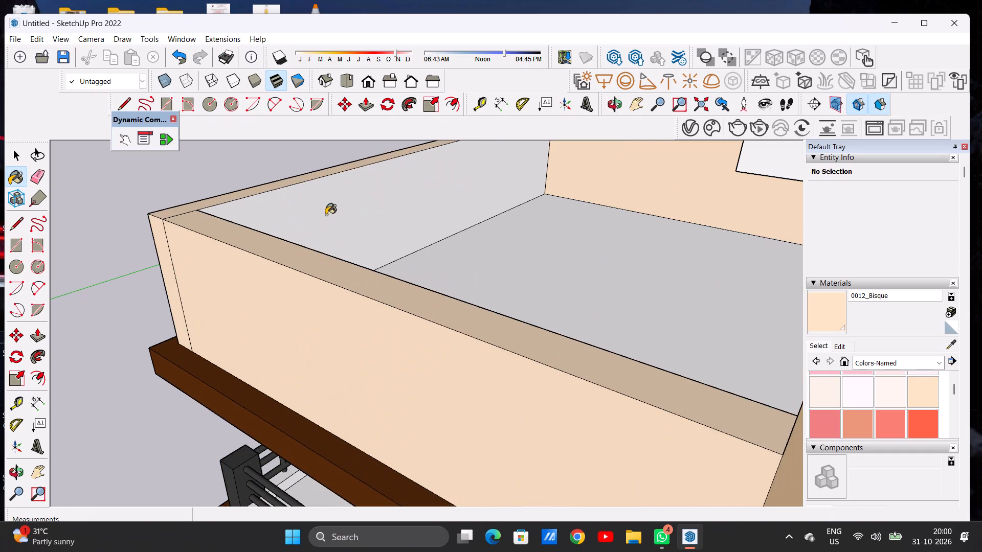
Examine the building's painted rooftop, front facade, and ground-level gate and compound wall.
scroll(326, 217, "down", 16)
middle_click_drag(336, 241, 547, 228)
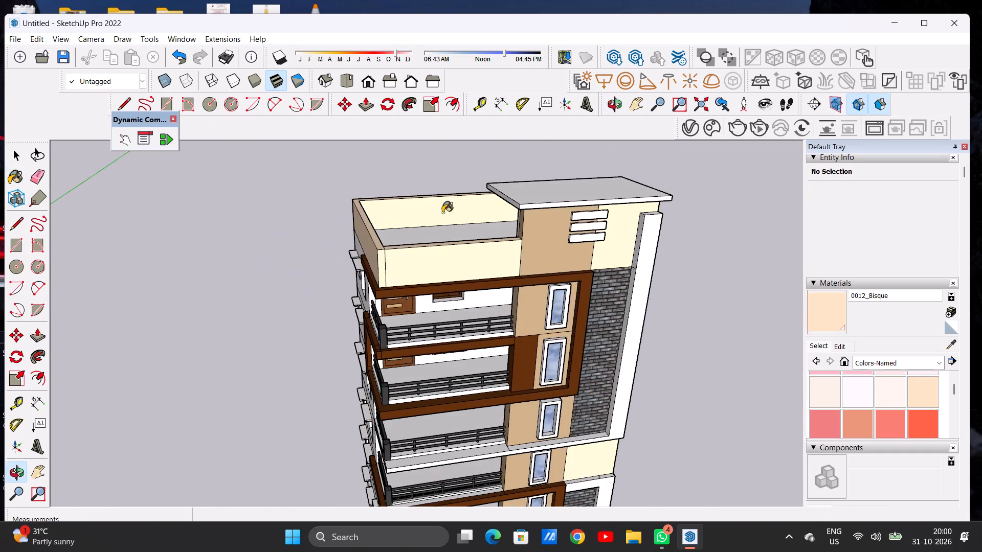
middle_click_drag(442, 213, 595, 253)
middle_click_drag(452, 223, 363, 215)
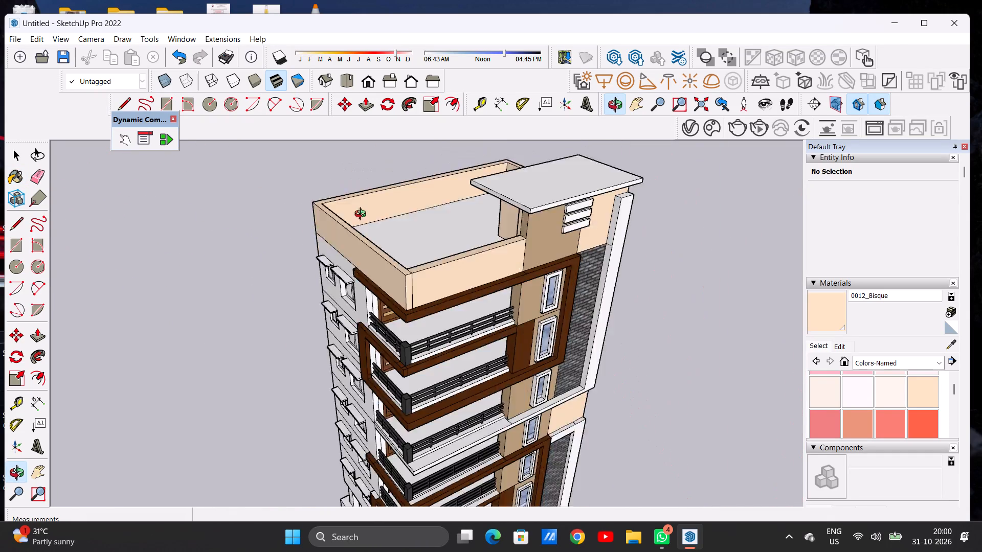
middle_click_drag(363, 215, 298, 217)
scroll(301, 229, "down", 7)
scroll(361, 209, "down", 2)
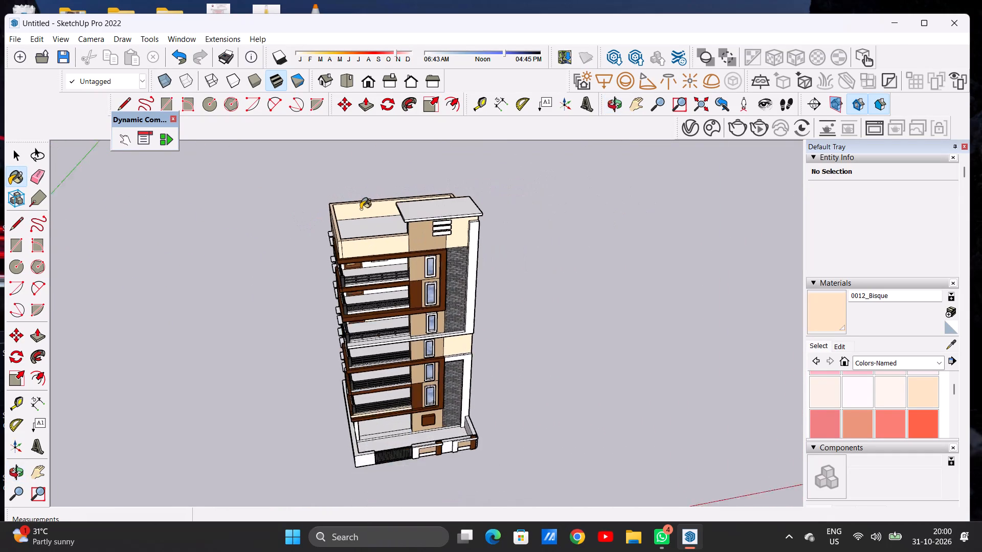
scroll(361, 209, "down", 7)
middle_click_drag(385, 223, 365, 199)
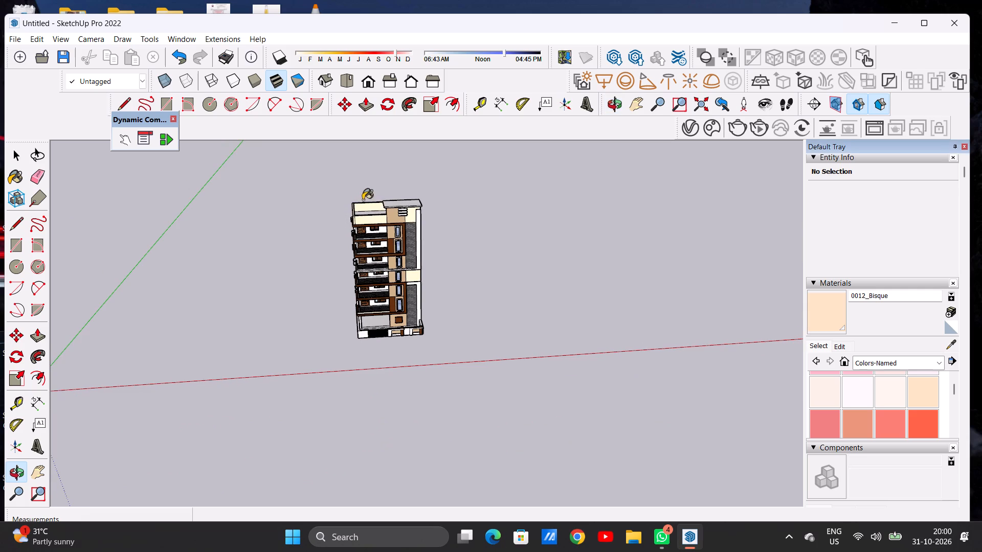
scroll(396, 242, "up", 15)
middle_click_drag(364, 277, 333, 212)
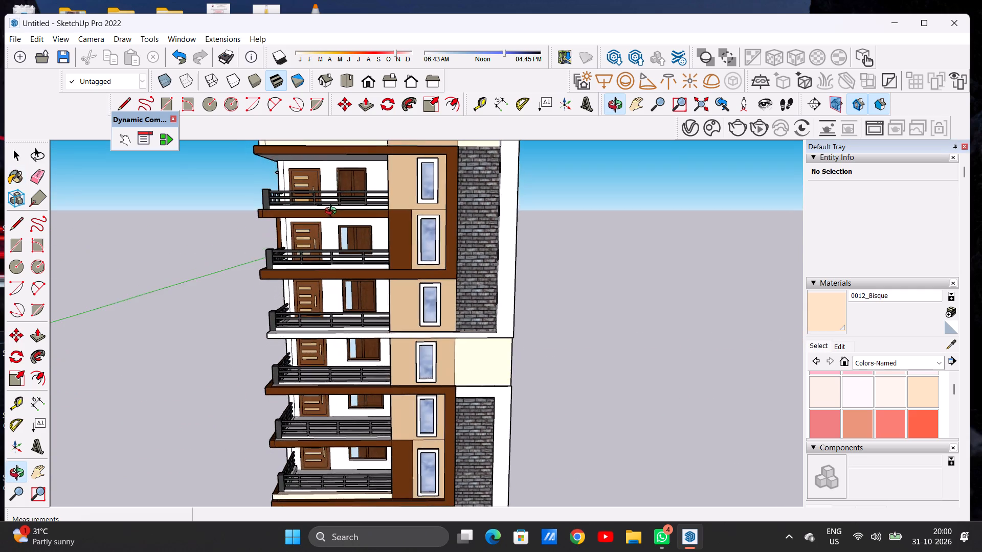
middle_click_drag(333, 212, 336, 204)
scroll(347, 223, "down", 10)
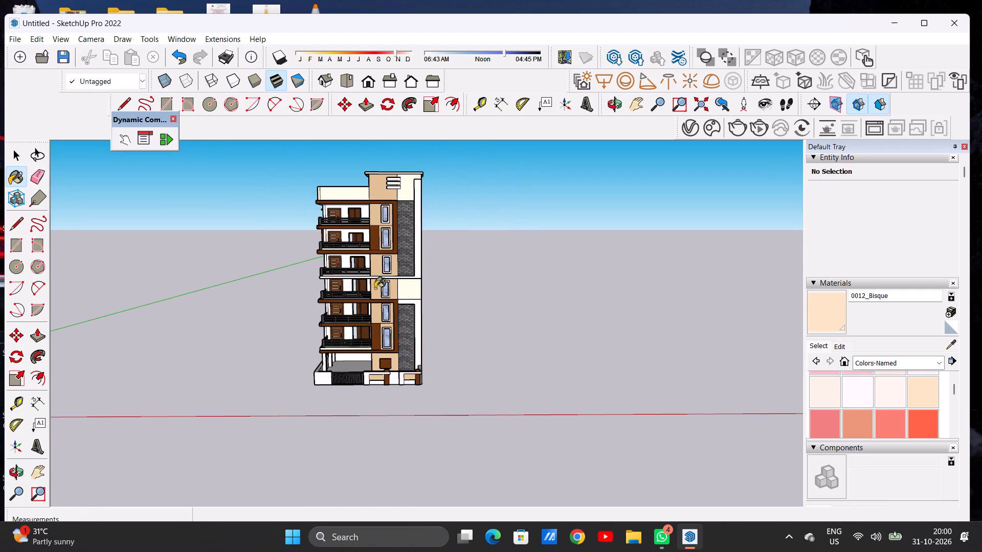
scroll(349, 387, "up", 20)
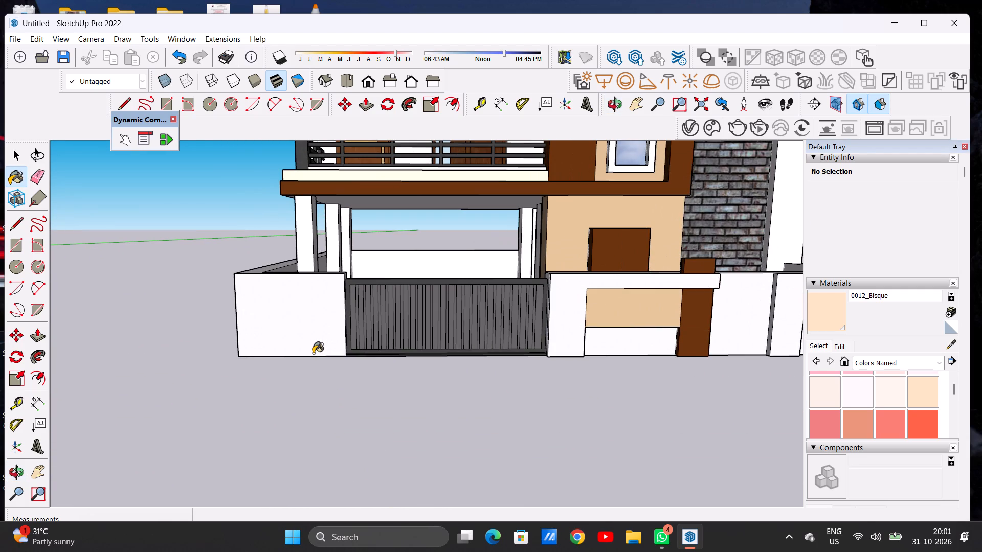
scroll(316, 354, "down", 18)
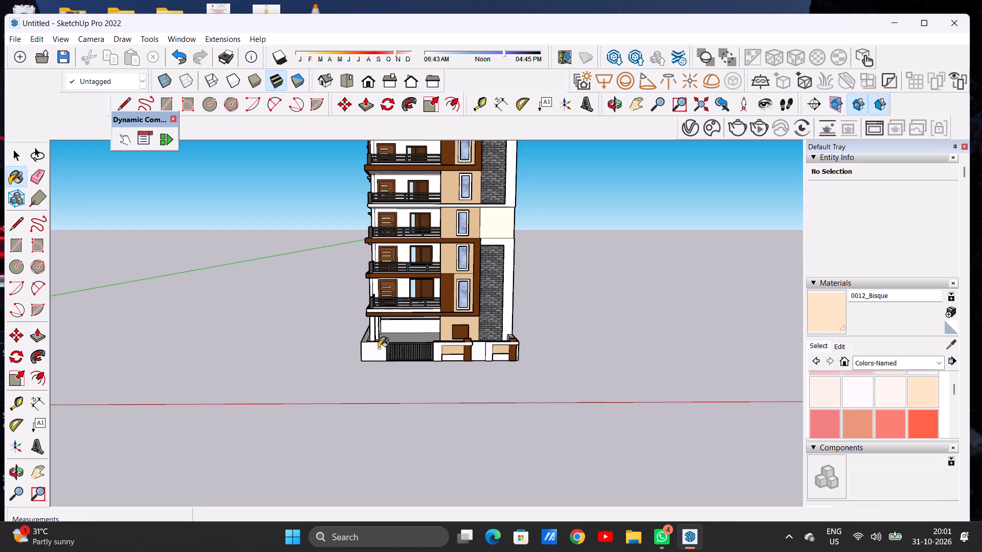
Paint the center bar of the lowest floor's smaller window with Formica Laminate Dark from Synthetic Surfaces.
middle_click_drag(352, 346, 619, 329)
scroll(453, 372, "down", 4)
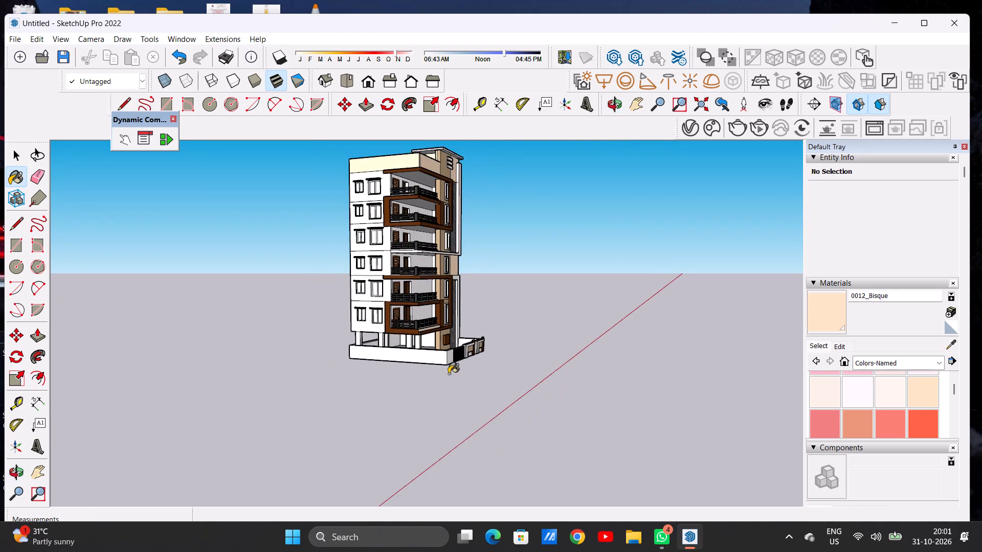
scroll(449, 374, "down", 3)
middle_click_drag(389, 363, 469, 357)
scroll(393, 328, "up", 2)
scroll(391, 328, "down", 1)
scroll(390, 328, "up", 15)
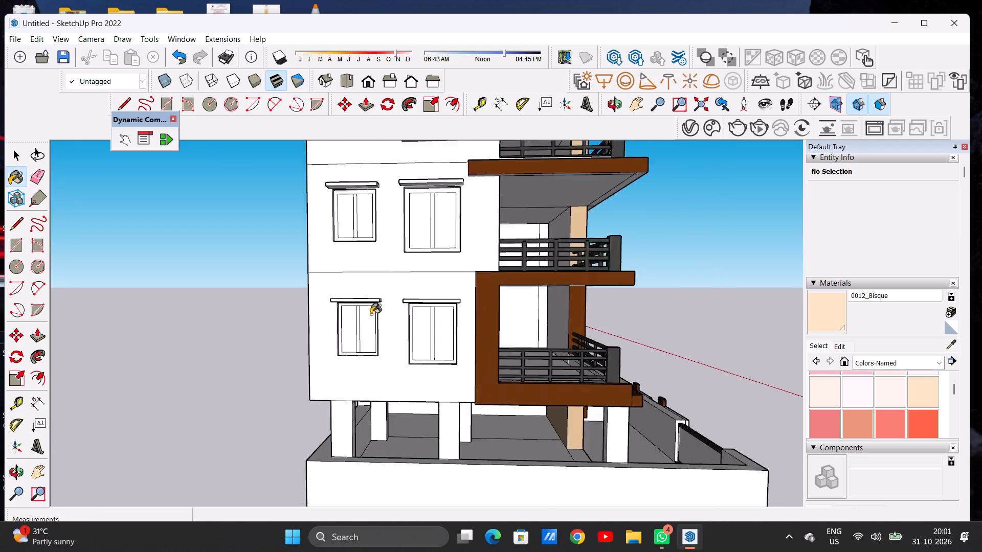
scroll(371, 314, "up", 2)
middle_click_drag(356, 315, 363, 351)
scroll(365, 351, "up", 1)
scroll(365, 351, "down", 1)
scroll(365, 351, "up", 3)
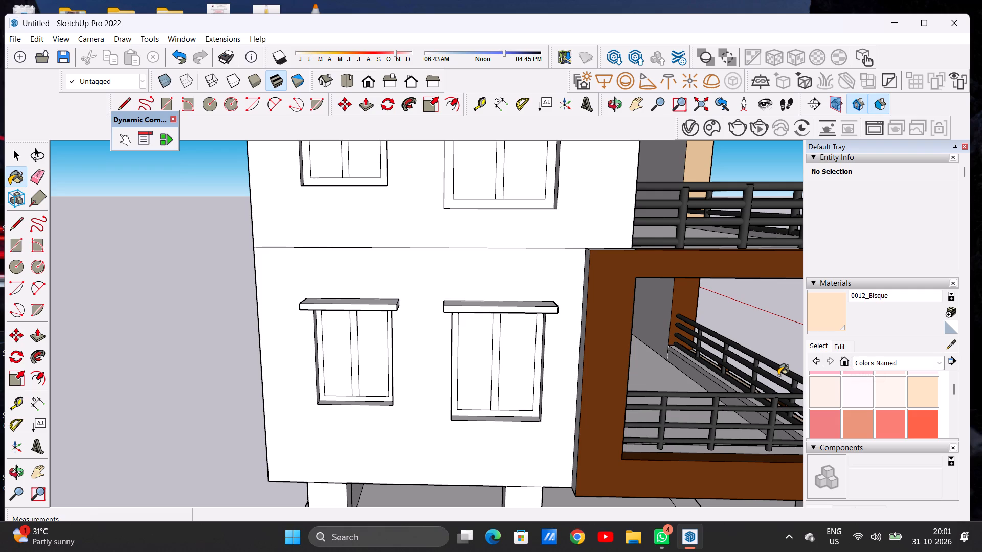
left_click(873, 357)
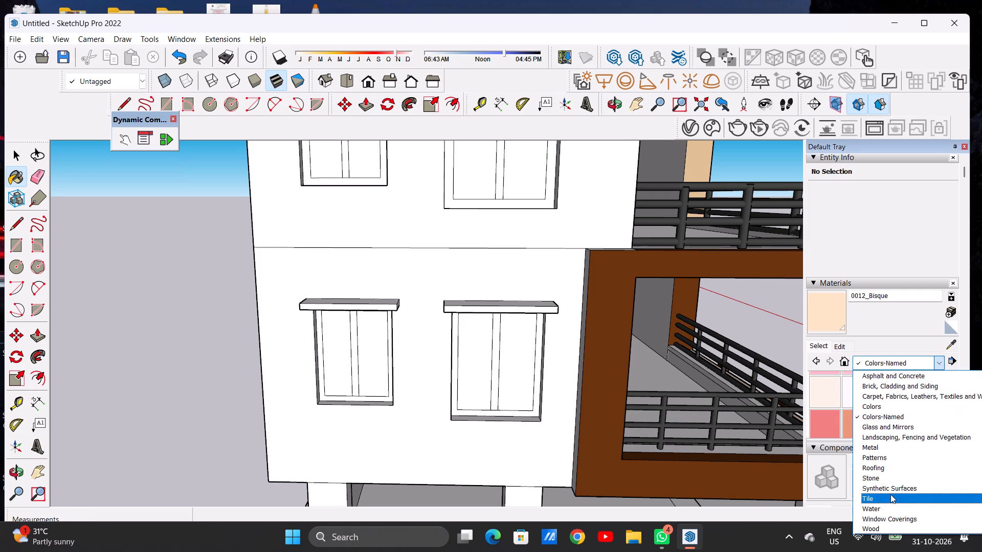
left_click(889, 488)
left_click(861, 427)
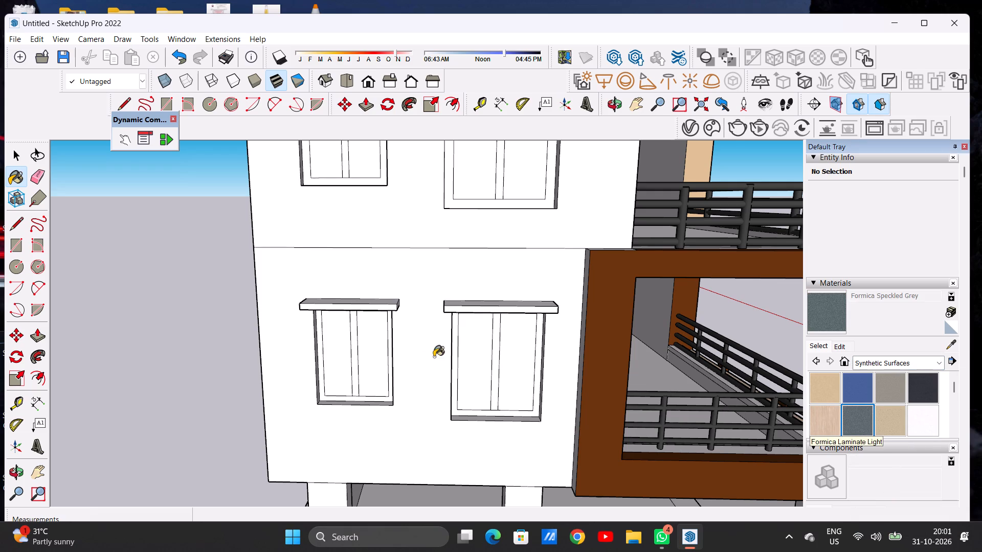
scroll(359, 326, "up", 13)
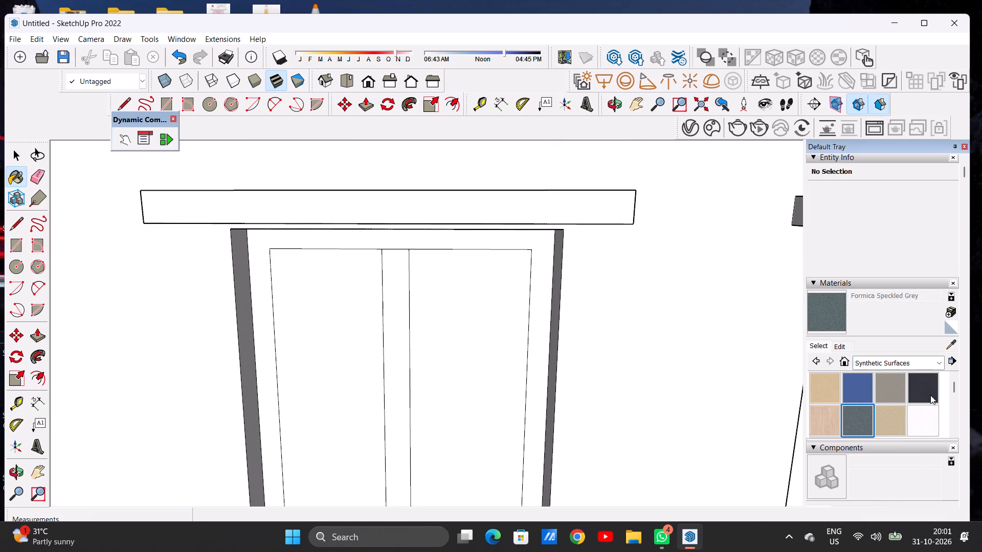
left_click(923, 389)
scroll(410, 439, "up", 5)
left_click(387, 420)
scroll(409, 422, "down", 4)
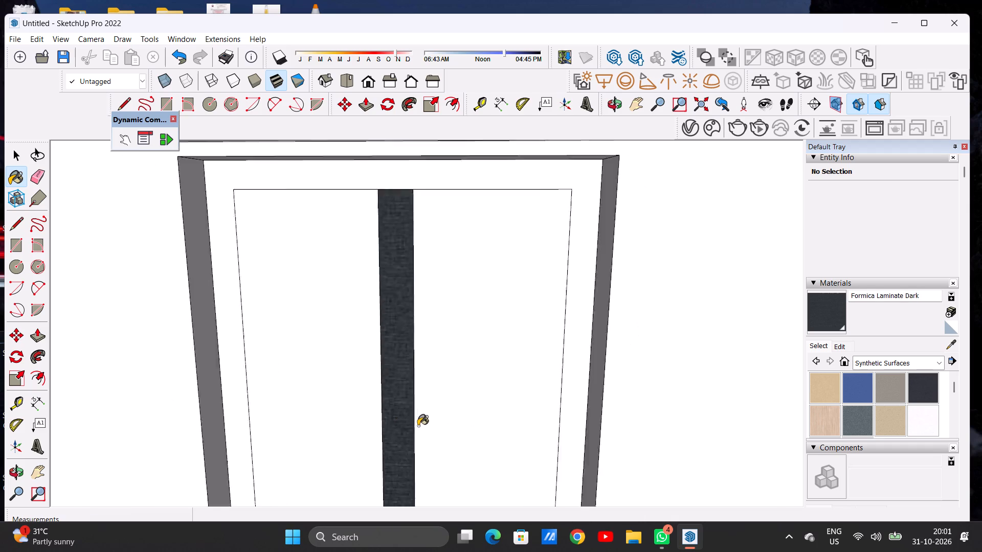
Lighten the Formica Laminate Dark material's color slightly.
scroll(418, 426, "down", 2)
left_click(839, 349)
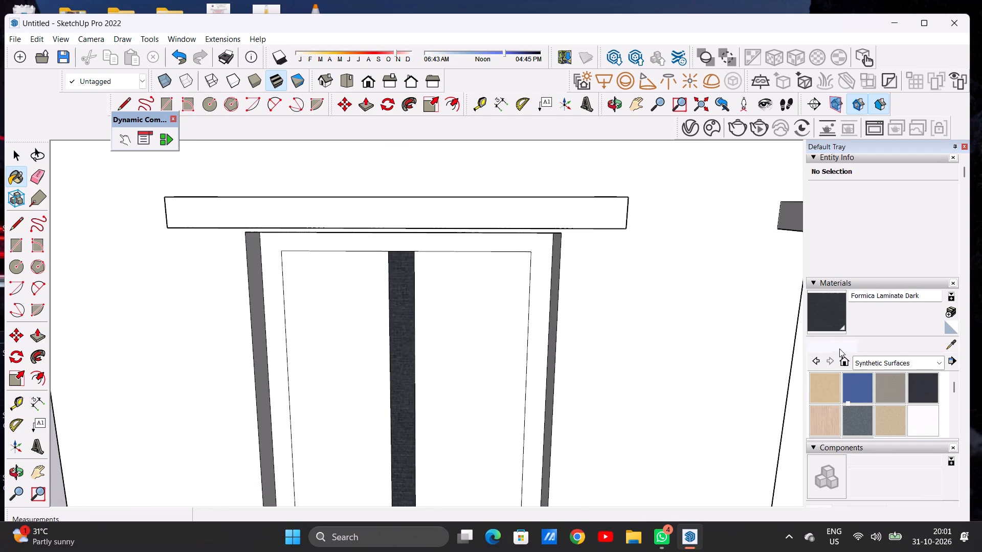
left_click(871, 420)
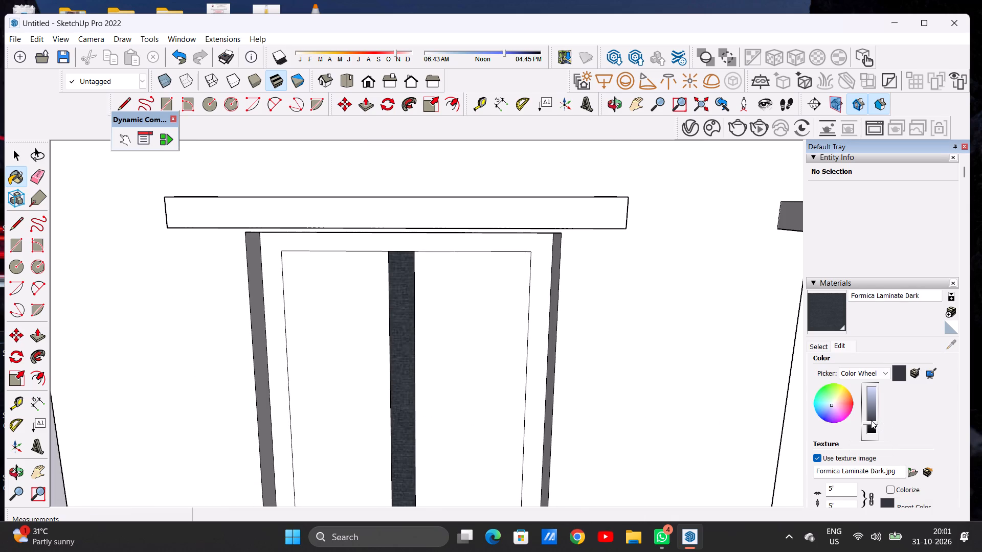
left_click(871, 419)
Paint the surrounding frame of the same smaller window with Formica Laminate Dark.
left_click(536, 385)
Paint the frame and center bar of the lowest floor's larger window with Formica Laminate Dark.
scroll(419, 360, "down", 20)
scroll(419, 360, "down", 3)
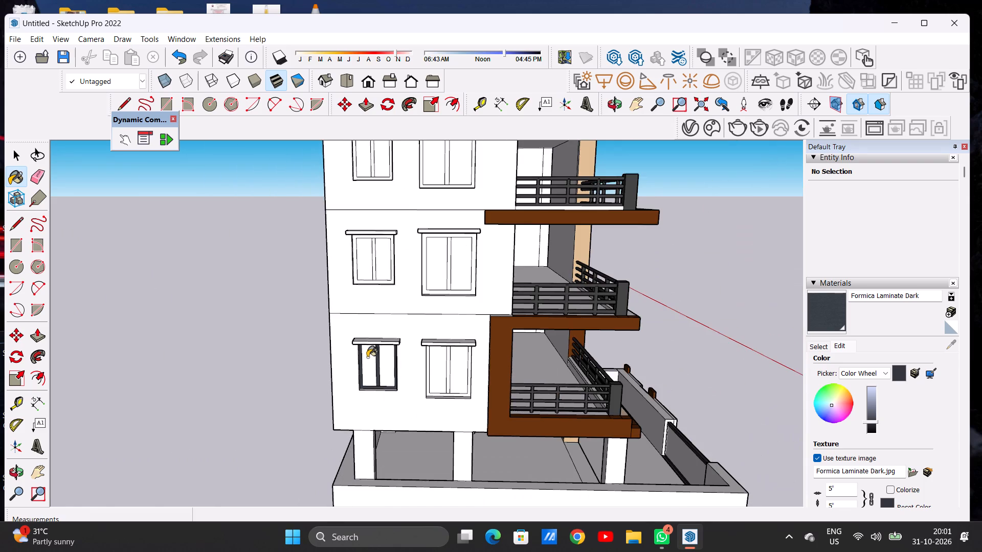
scroll(450, 388, "up", 2)
scroll(450, 389, "down", 1)
scroll(450, 389, "up", 7)
scroll(438, 405, "down", 1)
scroll(438, 405, "up", 3)
scroll(438, 405, "down", 1)
scroll(438, 405, "up", 10)
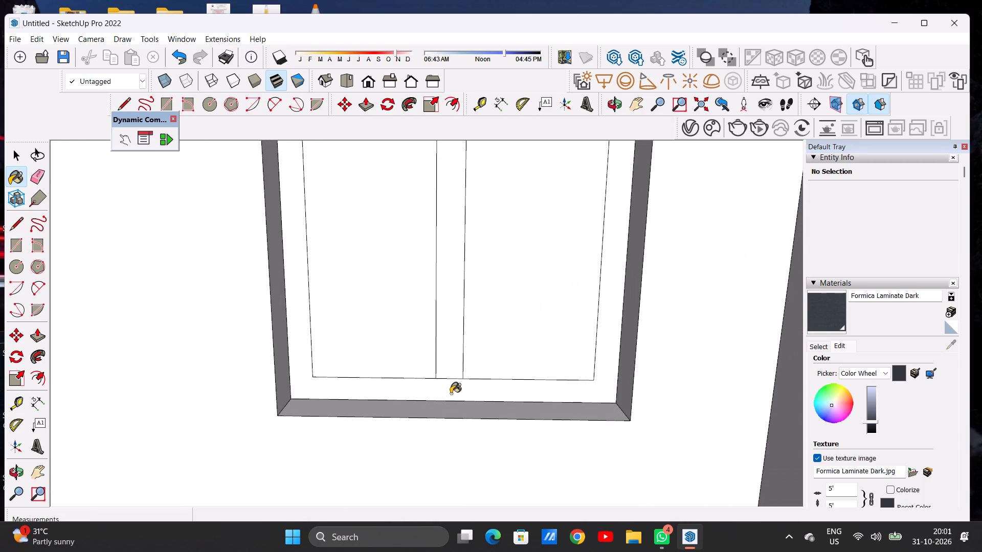
left_click(451, 394)
left_click(447, 366)
key("space")
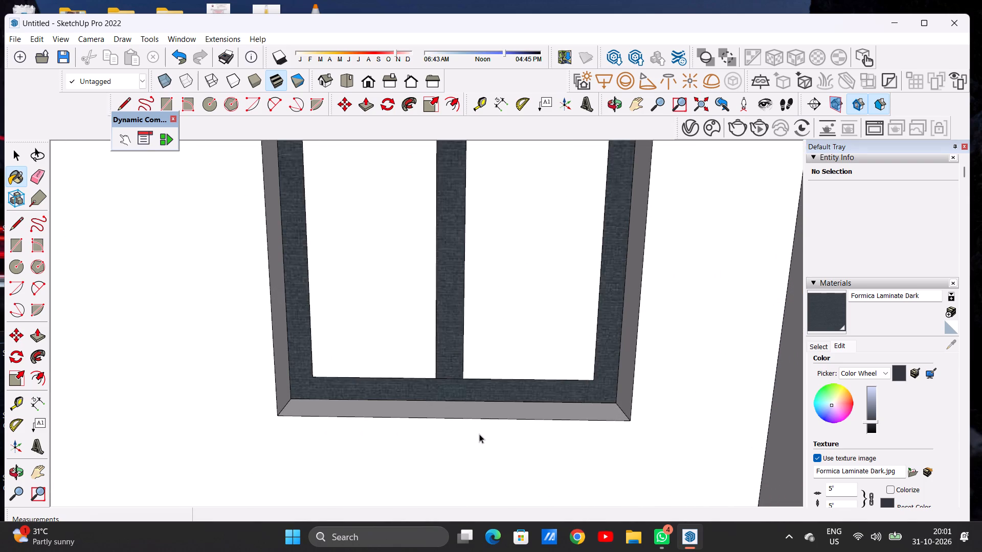
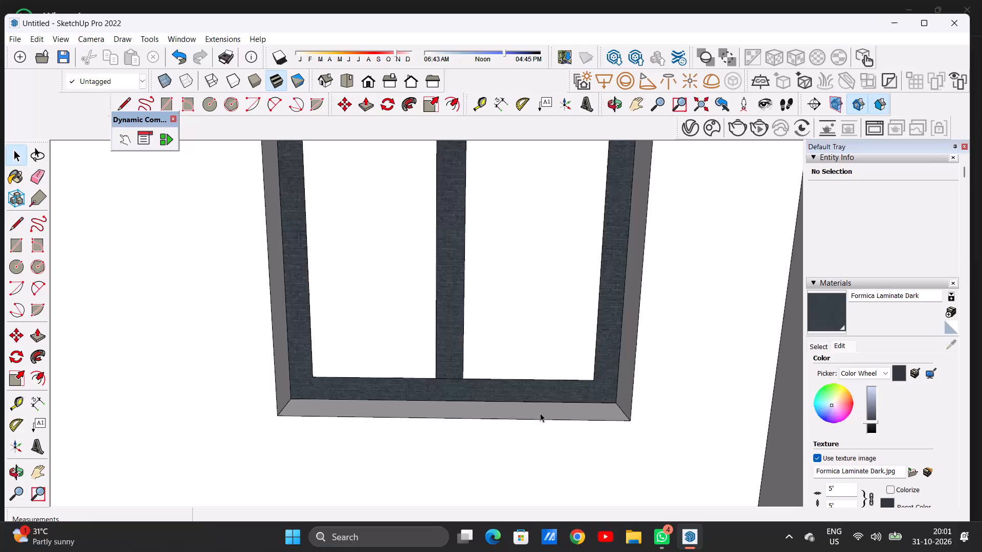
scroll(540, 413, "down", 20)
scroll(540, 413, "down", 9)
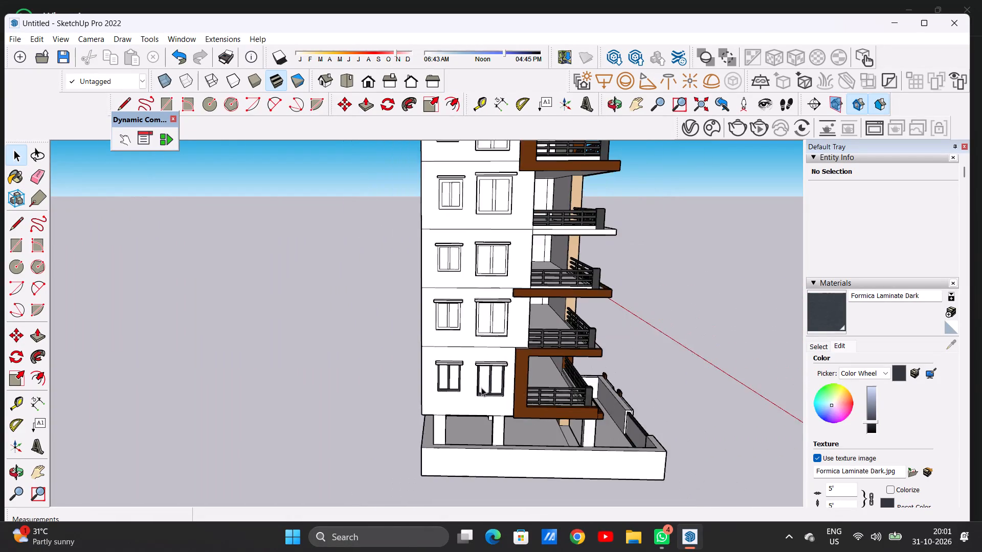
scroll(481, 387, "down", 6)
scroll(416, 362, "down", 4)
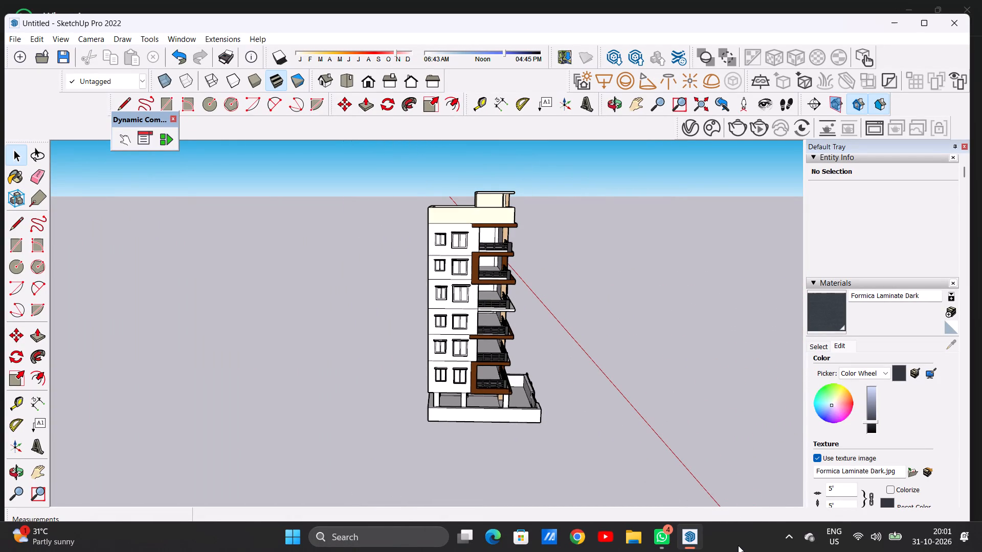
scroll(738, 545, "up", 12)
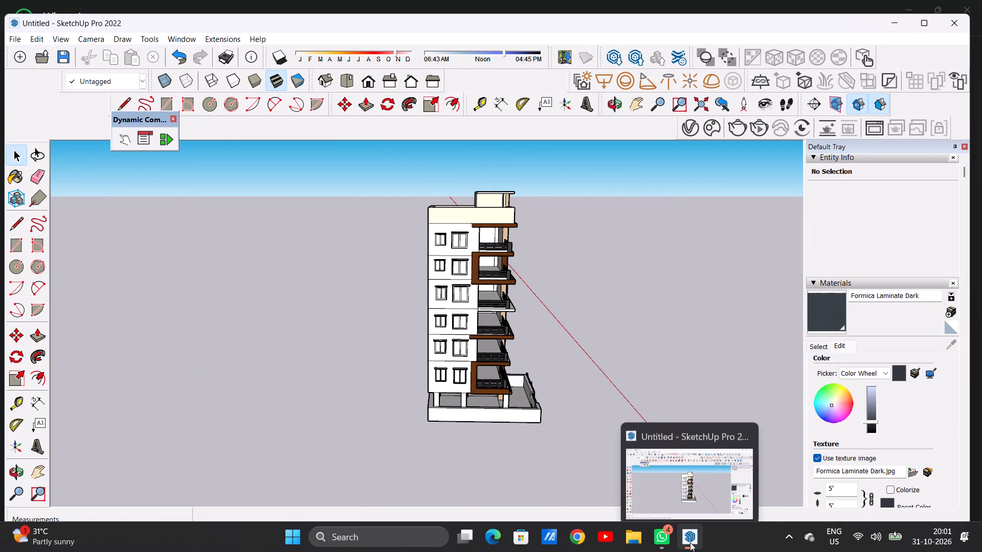
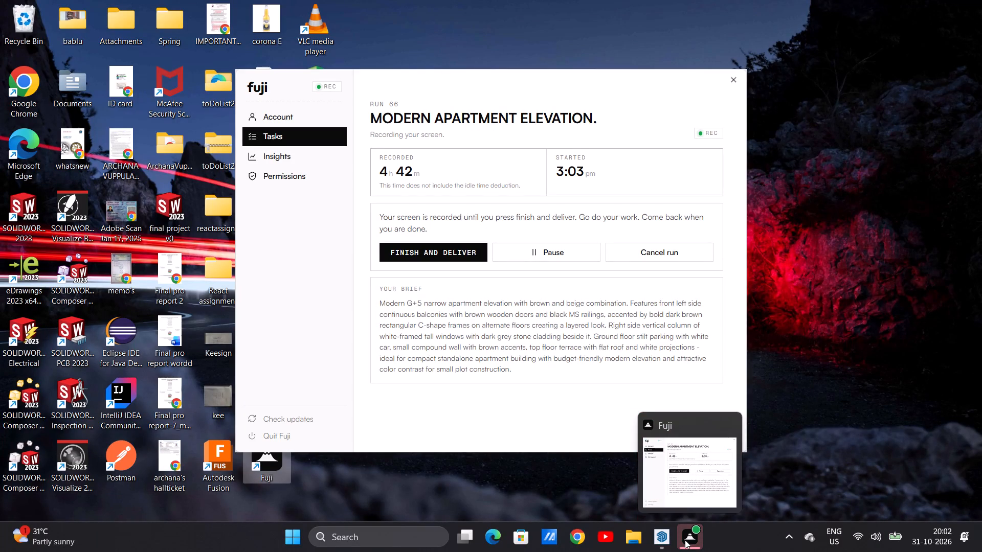
Switch to SketchUp and examine the building's side elevation, including the lower-floor window frames and balconies.
left_click(666, 543)
scroll(461, 383, "down", 2)
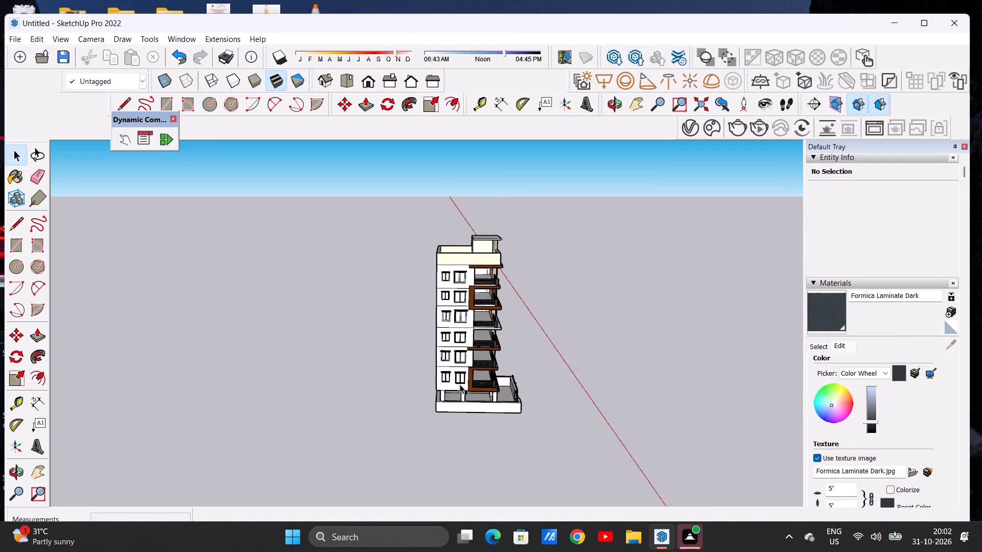
scroll(460, 384, "down", 7)
scroll(453, 383, "up", 12)
scroll(437, 381, "down", 7)
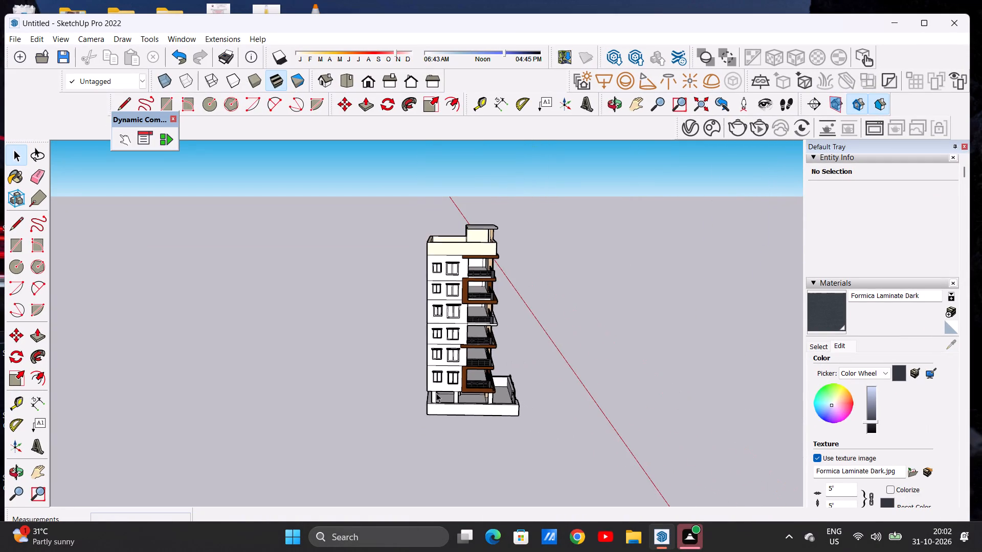
middle_click_drag(438, 389, 443, 363)
scroll(451, 381, "up", 8)
scroll(451, 381, "down", 1)
scroll(451, 381, "up", 10)
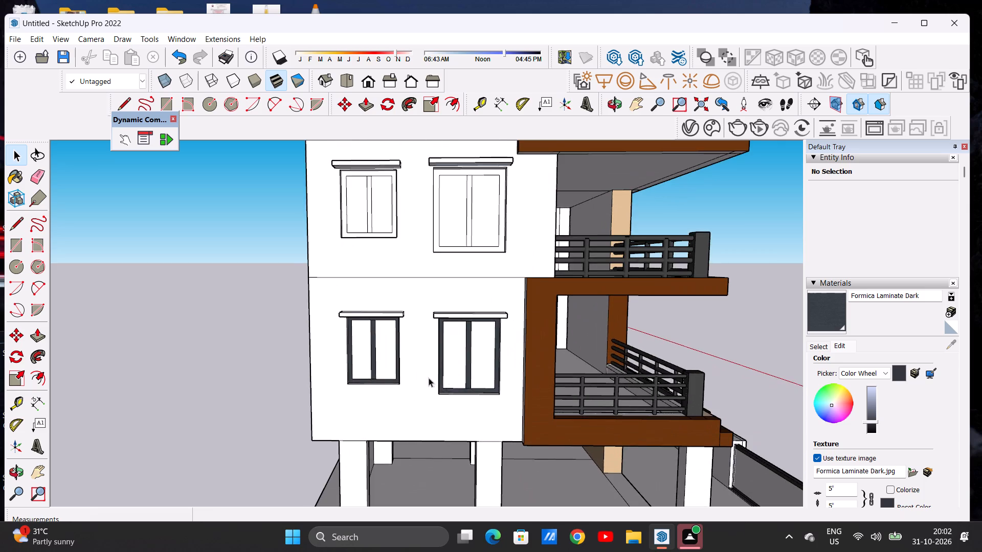
middle_click_drag(429, 378, 420, 392)
scroll(408, 373, "down", 11)
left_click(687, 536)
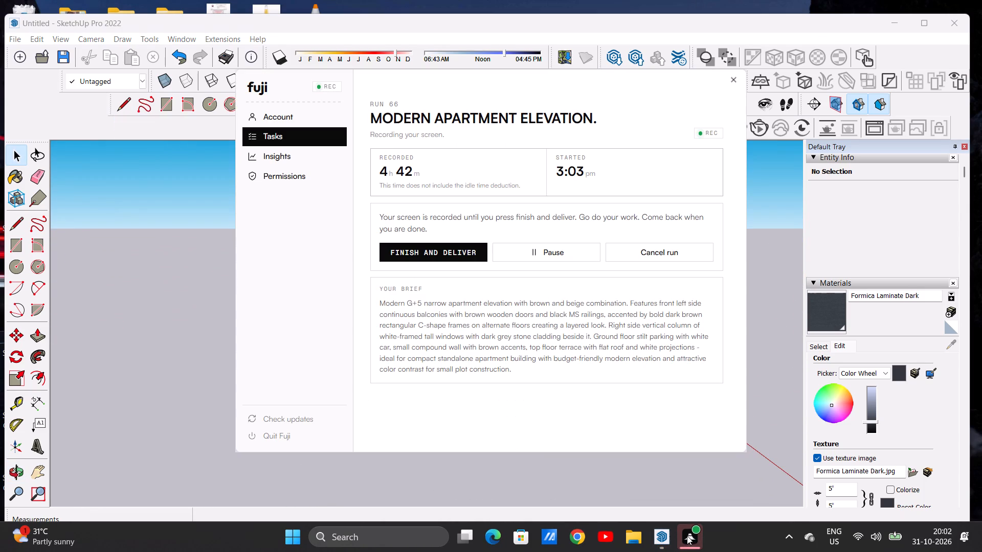
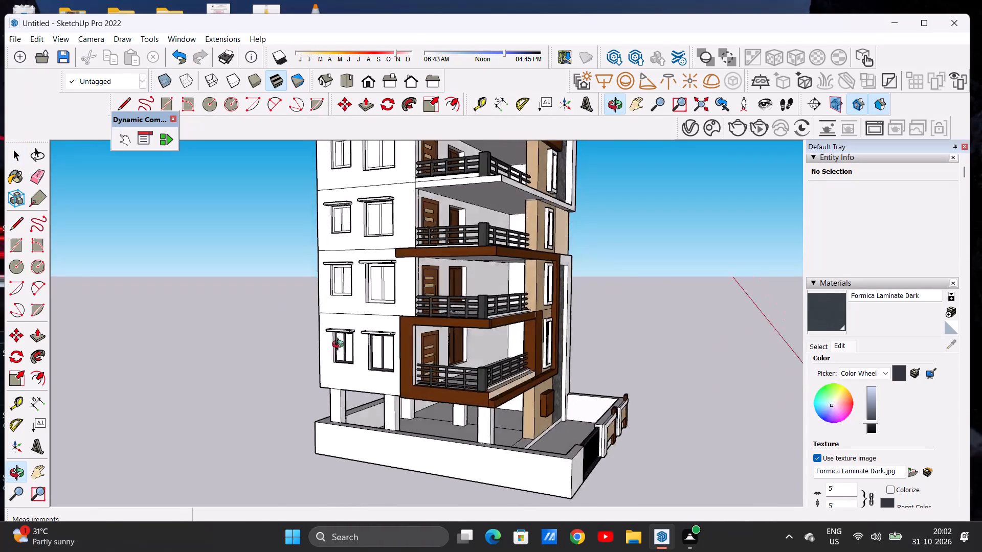
Paint the smaller side window's frame and mullion in the second window row from the ground with Formica Laminate Dark.
scroll(404, 336, "down", 10)
middle_click_drag(386, 343, 442, 363)
scroll(386, 349, "up", 5)
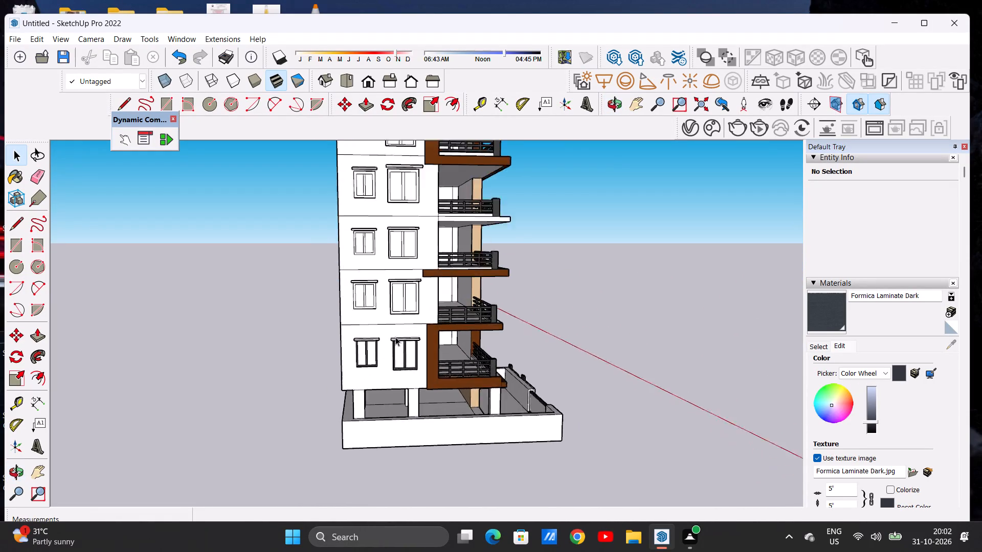
scroll(395, 337, "up", 7)
scroll(395, 337, "down", 1)
scroll(395, 337, "up", 3)
middle_click_drag(394, 357, 383, 333)
scroll(383, 333, "up", 1)
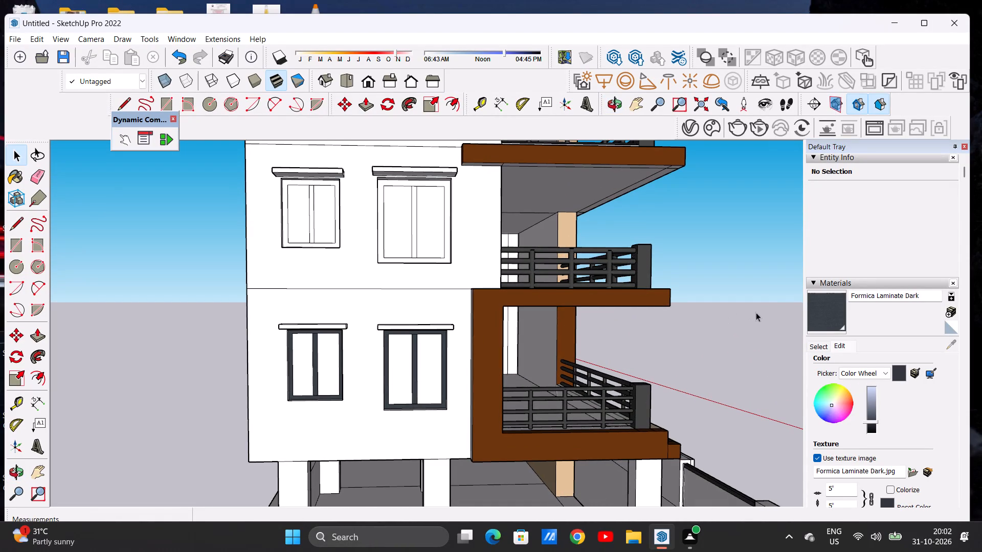
left_click(831, 310)
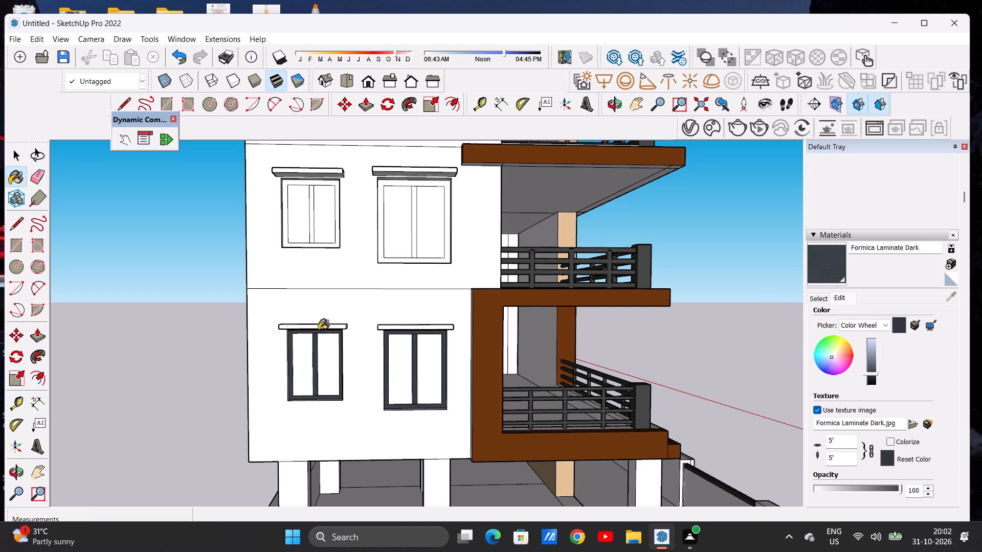
scroll(311, 264, "up", 6)
left_click(307, 219)
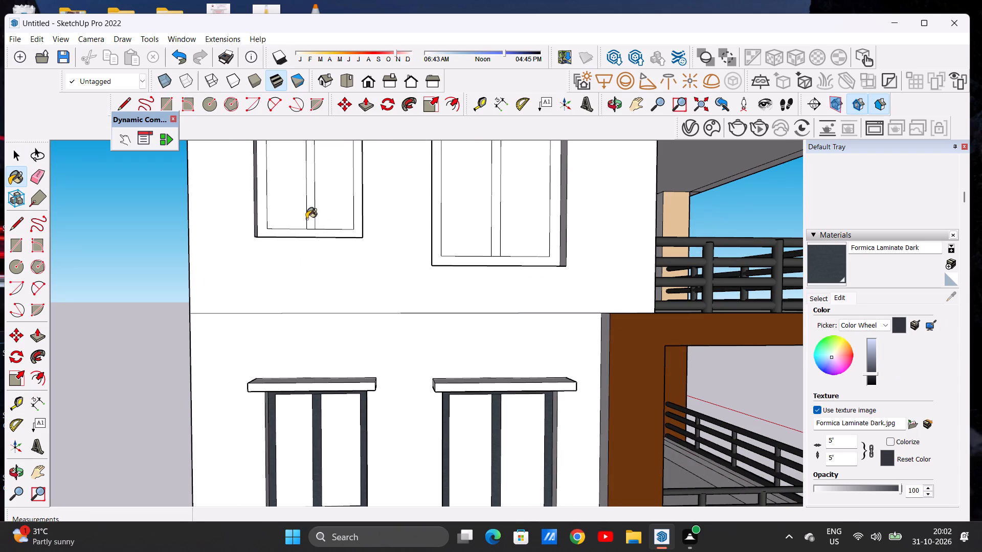
left_click(310, 212)
middle_click_drag(318, 231, 300, 265)
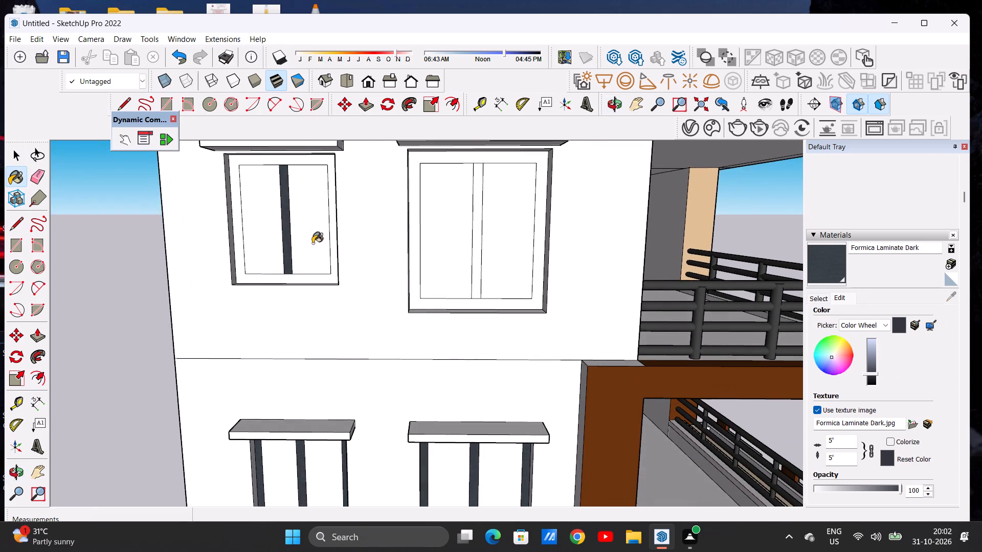
scroll(315, 243, "down", 2)
scroll(317, 243, "up", 1)
scroll(319, 243, "down", 1)
scroll(322, 263, "up", 20)
scroll(322, 263, "up", 1)
left_click(286, 309)
scroll(307, 297, "down", 20)
scroll(307, 297, "down", 14)
middle_click_drag(326, 307, 318, 293)
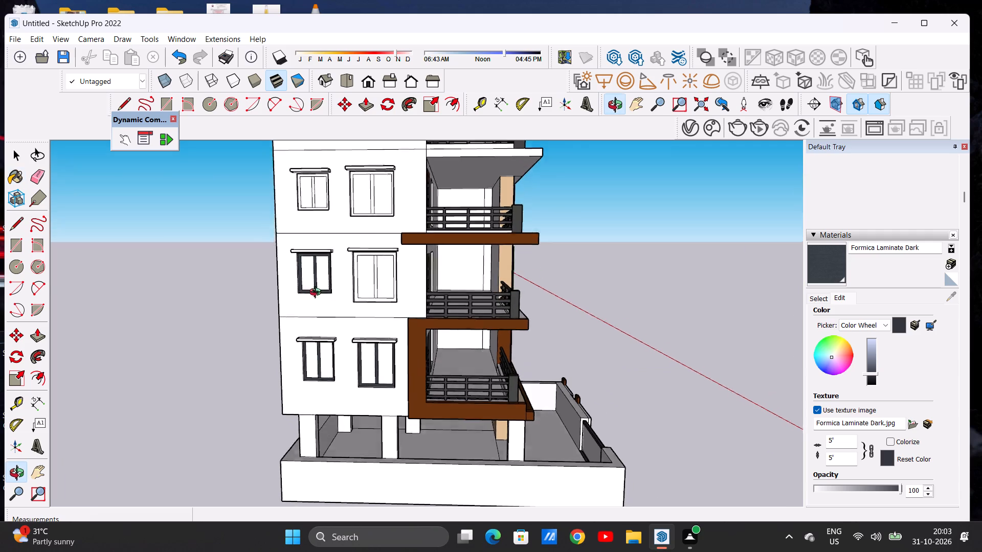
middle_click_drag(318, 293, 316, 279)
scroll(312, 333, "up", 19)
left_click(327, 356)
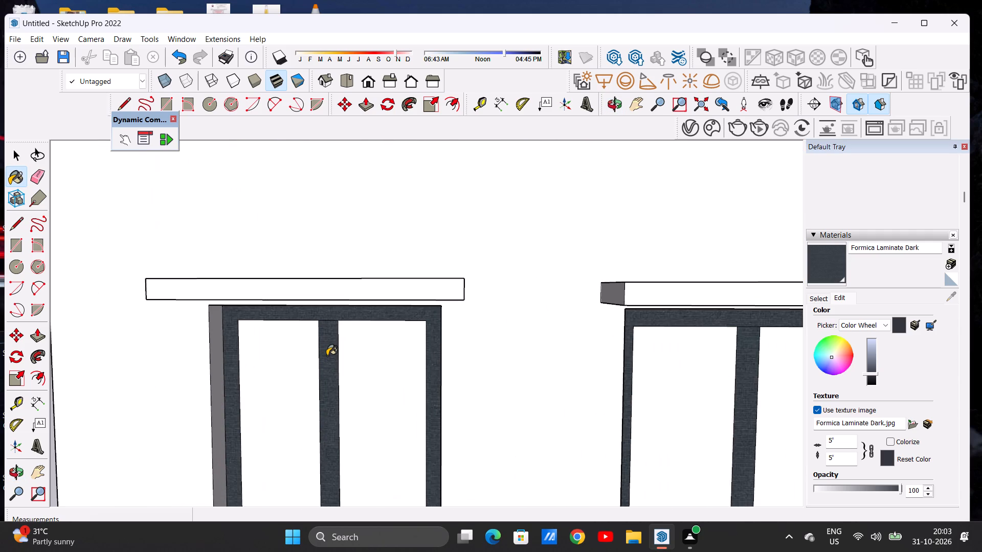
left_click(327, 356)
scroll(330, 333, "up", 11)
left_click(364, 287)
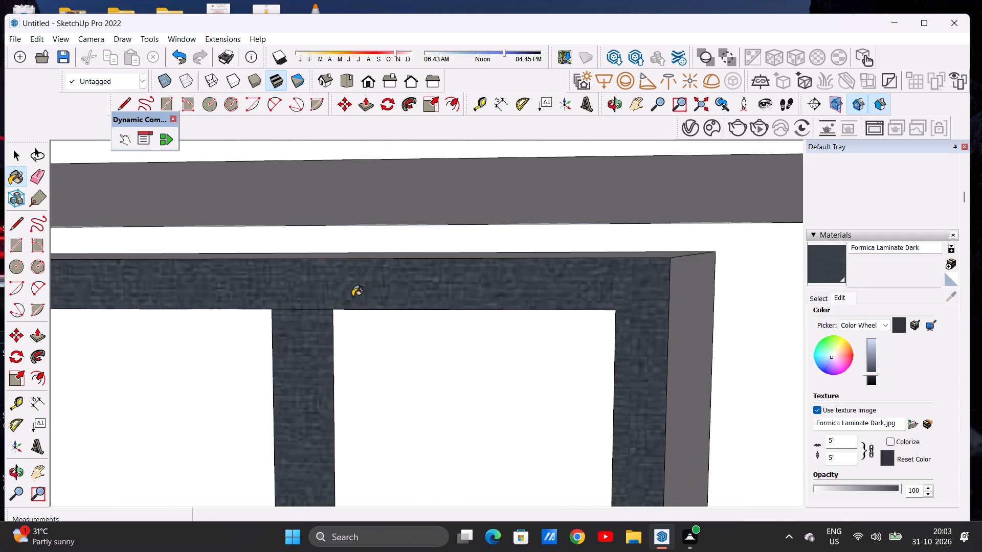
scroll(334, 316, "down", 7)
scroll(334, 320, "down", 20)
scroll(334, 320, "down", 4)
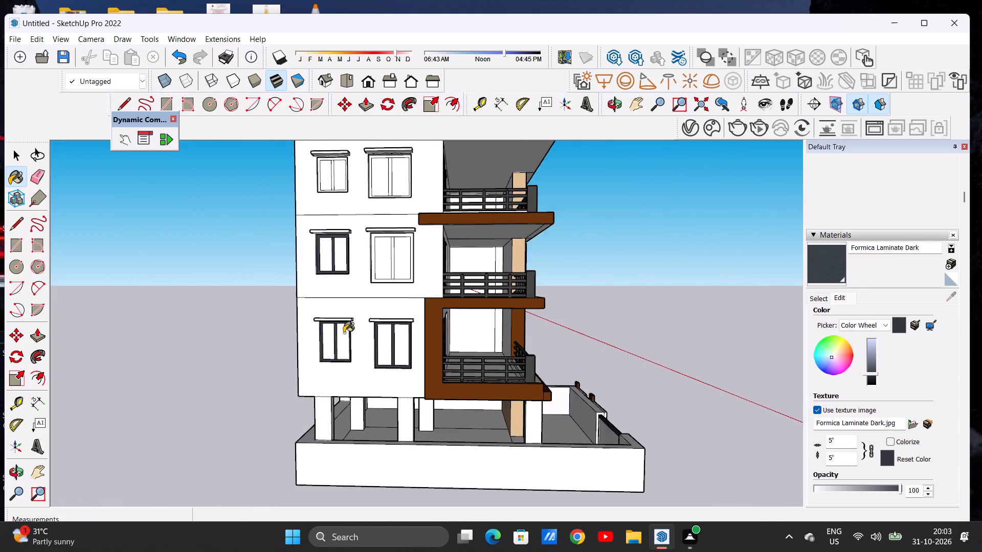
Paint the larger side window's mullion and outer frame in the second row from the ground with Formica Laminate Dark.
scroll(344, 333, "down", 6)
scroll(360, 274, "up", 7)
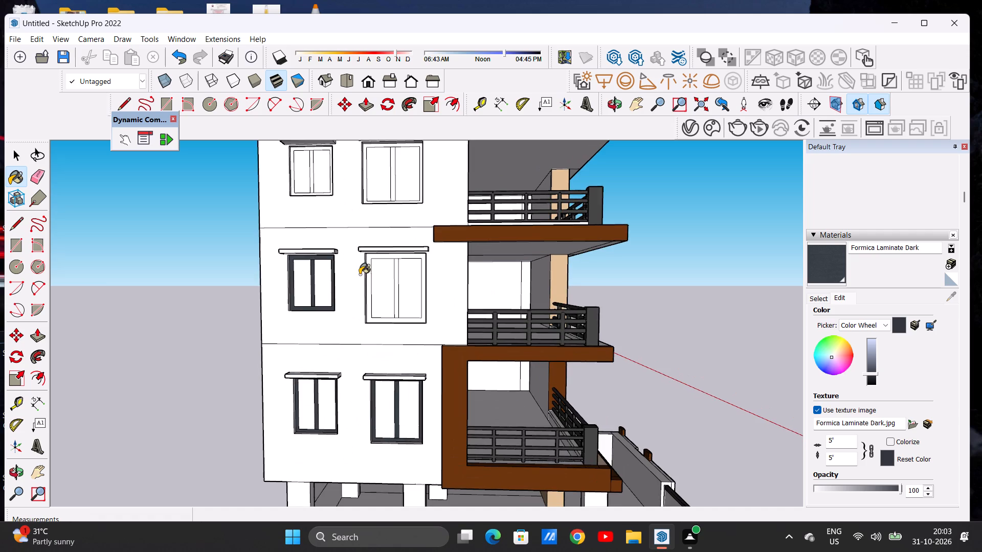
scroll(400, 265, "up", 13)
scroll(393, 259, "down", 1)
scroll(391, 259, "up", 6)
left_click(391, 259)
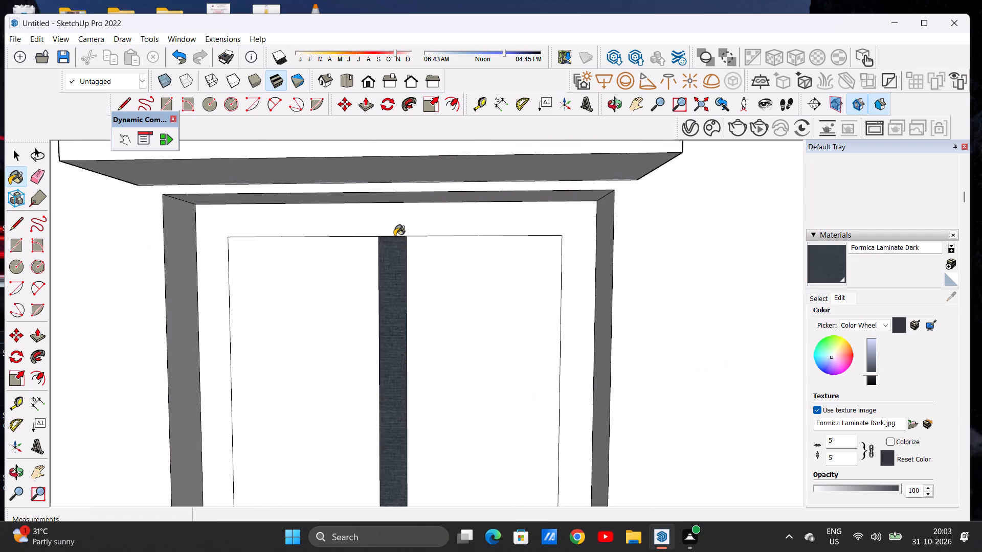
left_click(395, 224)
scroll(384, 250, "down", 9)
scroll(385, 291, "down", 4)
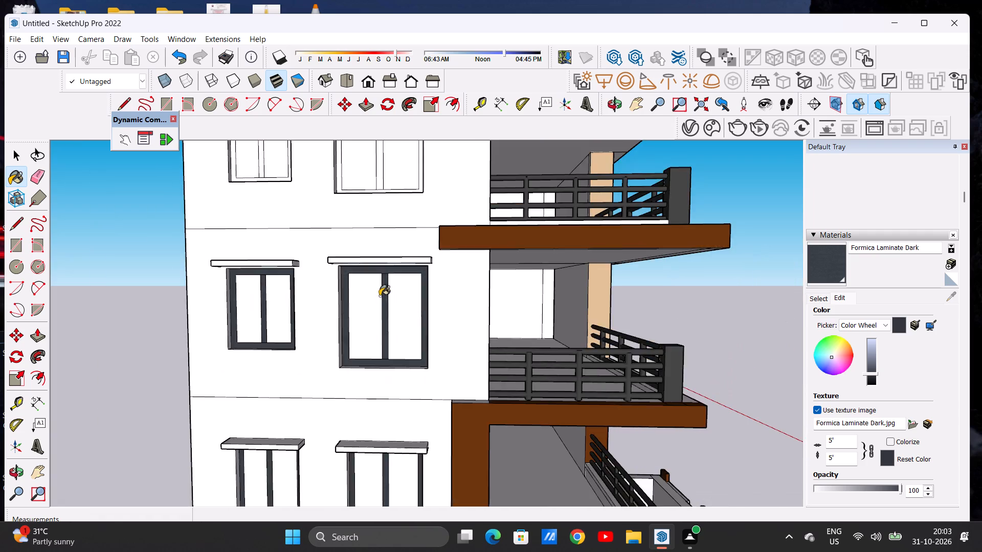
Apply Formica Laminate Dark to the larger side window's frame and mullion in the third row from the ground.
scroll(380, 296, "down", 15)
middle_click_drag(341, 306, 333, 333)
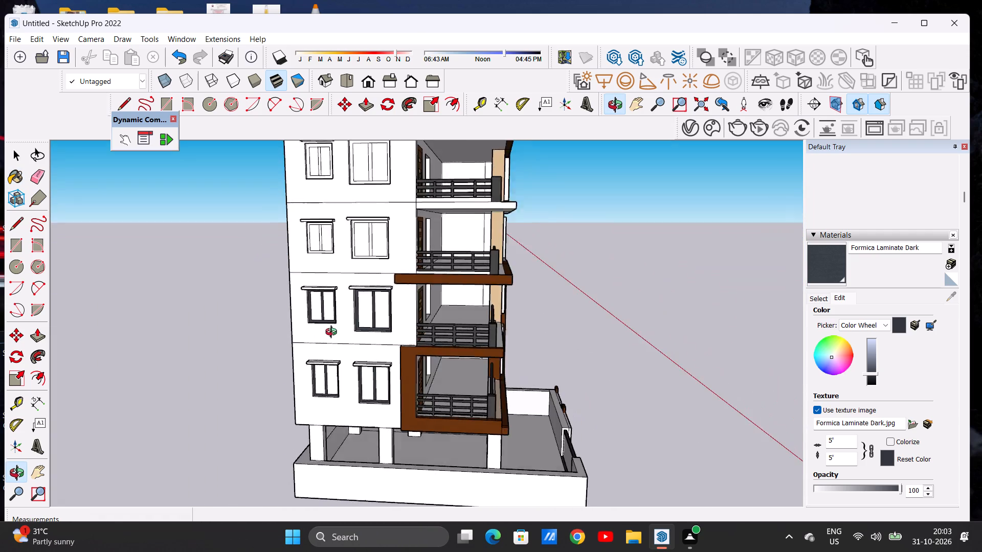
middle_click_drag(333, 333, 295, 362)
scroll(326, 270, "up", 20)
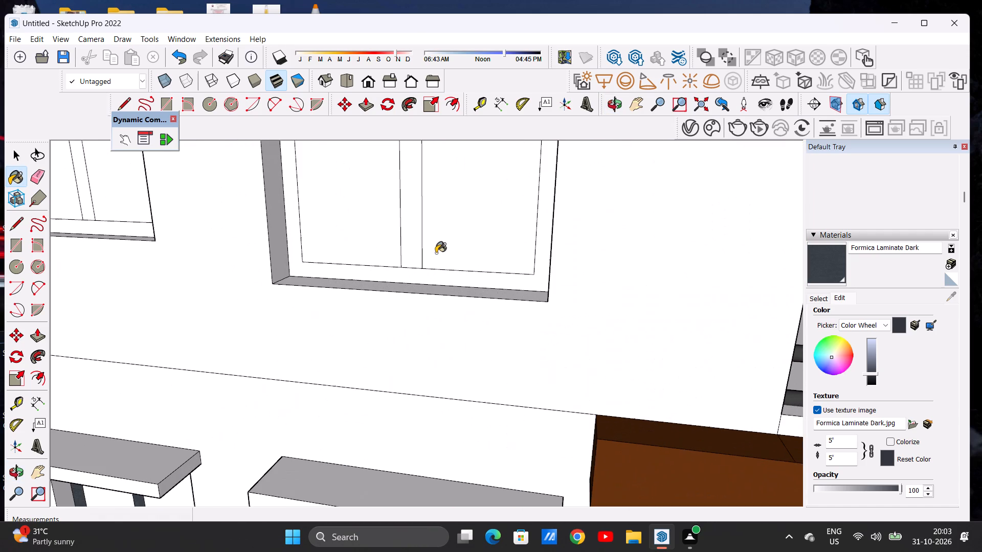
left_click(416, 274)
left_click(414, 261)
scroll(429, 294, "down", 1)
scroll(430, 295, "up", 1)
scroll(430, 295, "down", 4)
scroll(474, 282, "down", 6)
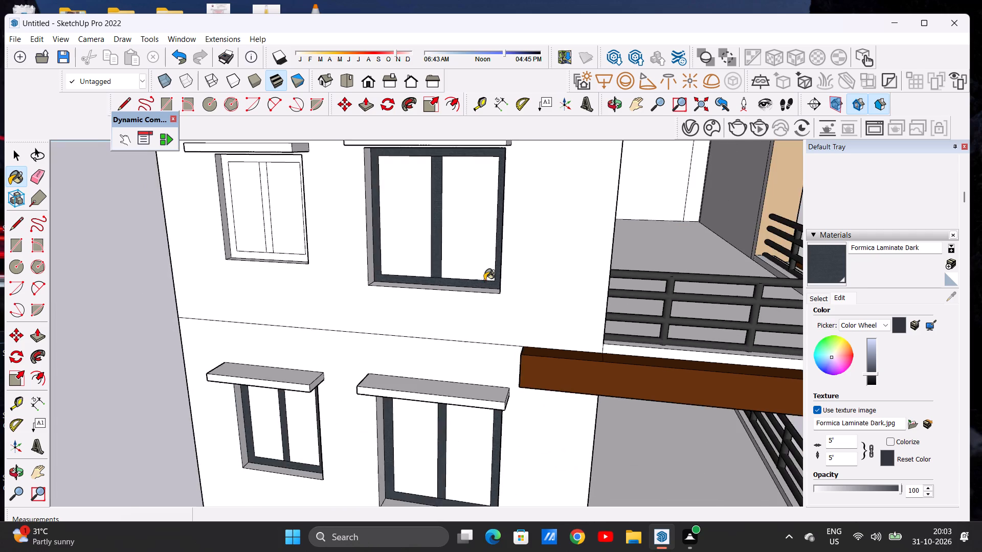
Apply Formica Laminate Dark to the smaller side window's frame and mullion in the third row from the ground.
scroll(459, 271, "down", 5)
scroll(372, 270, "up", 17)
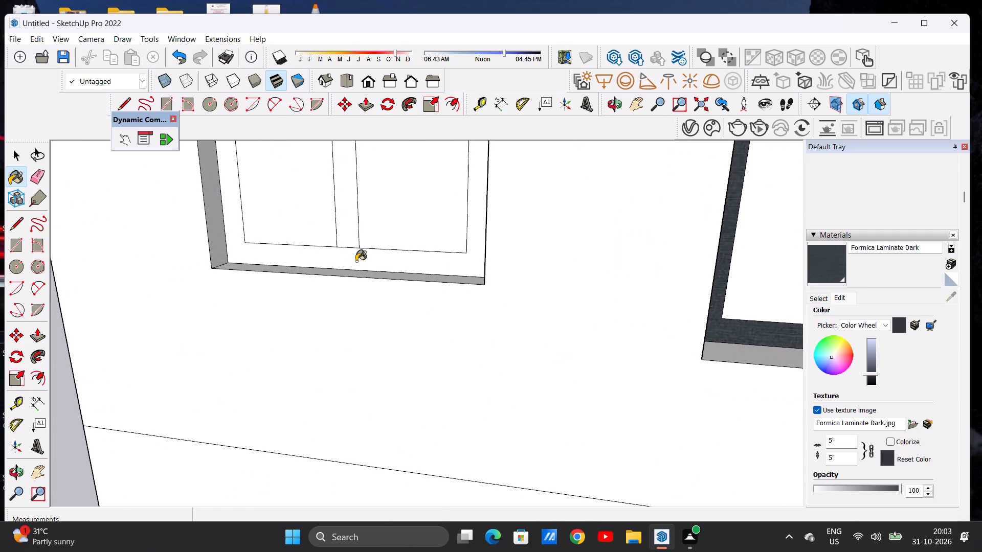
left_click(356, 261)
left_click(344, 237)
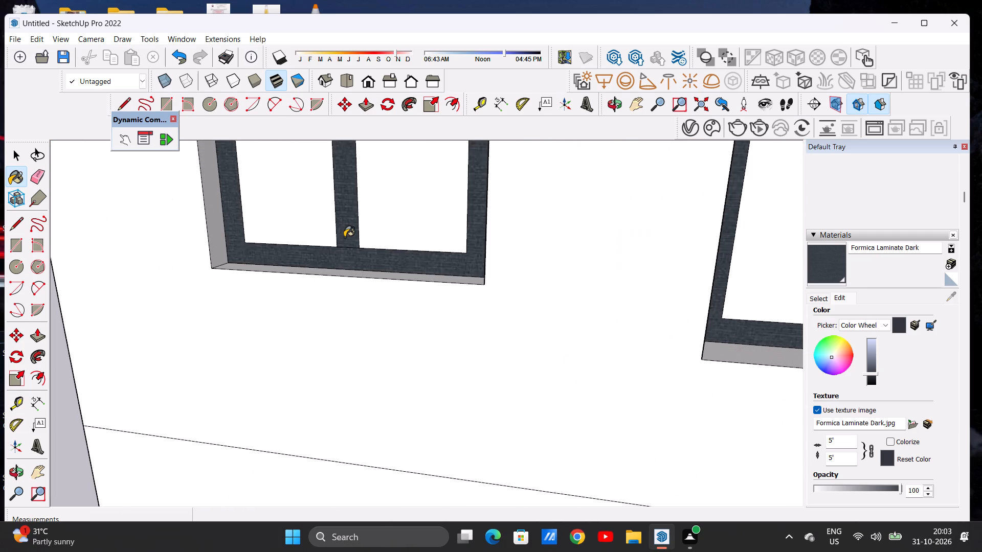
scroll(344, 237, "down", 15)
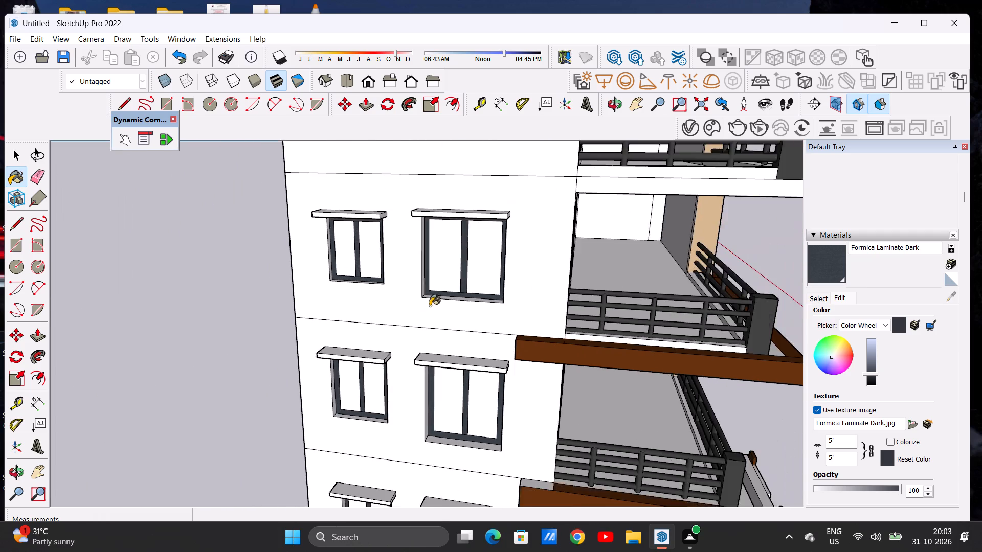
Paint the frame and mullion of the smaller side window in the fourth row from the ground with Formica Laminate Dark.
scroll(430, 306, "down", 13)
scroll(414, 304, "up", 1)
scroll(389, 195, "up", 9)
scroll(387, 194, "down", 1)
scroll(387, 194, "up", 3)
scroll(387, 195, "down", 1)
scroll(387, 195, "up", 1)
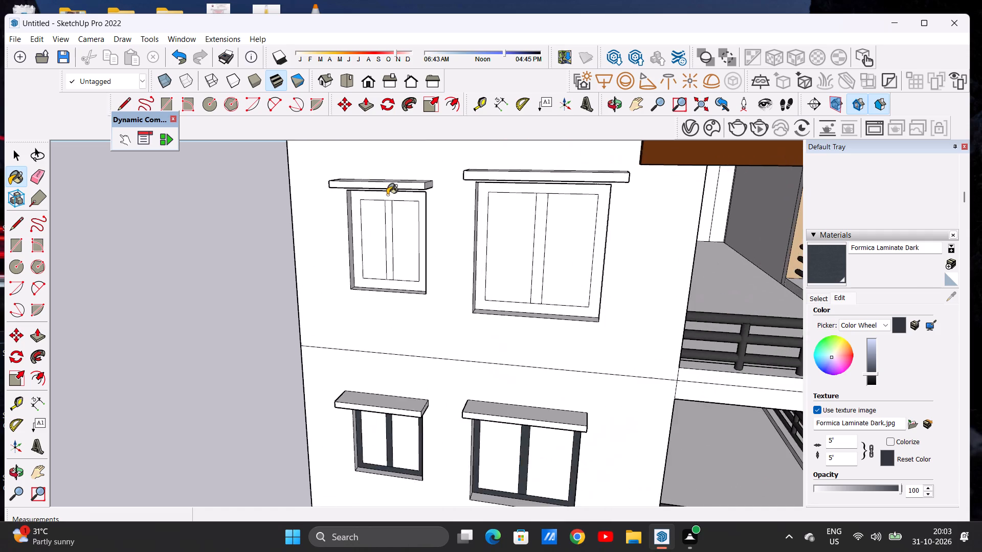
scroll(388, 201, "up", 11)
left_click(397, 184)
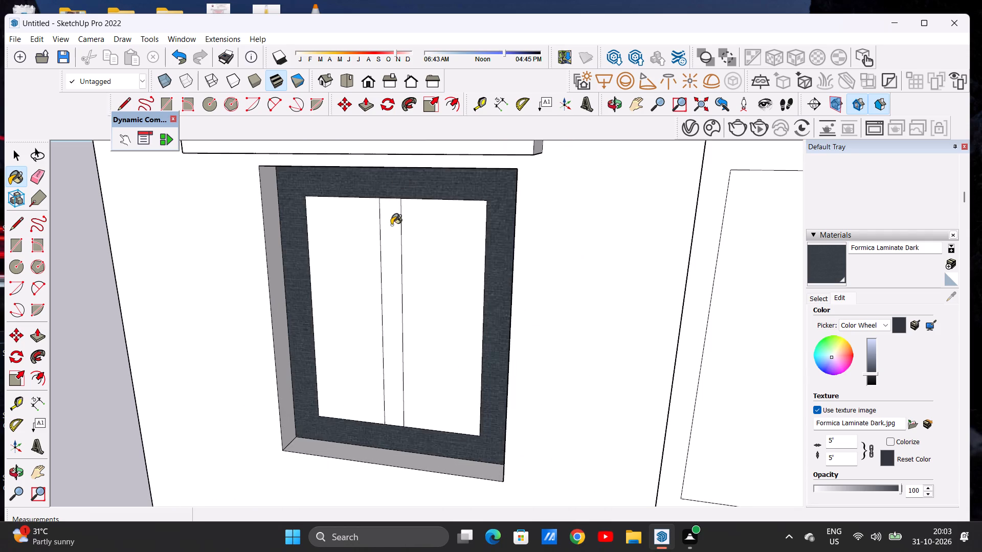
left_click(391, 225)
Paint the frame and mullion of the larger side window in the fourth row with Formica Laminate Dark.
scroll(381, 229, "down", 12)
scroll(523, 228, "up", 7)
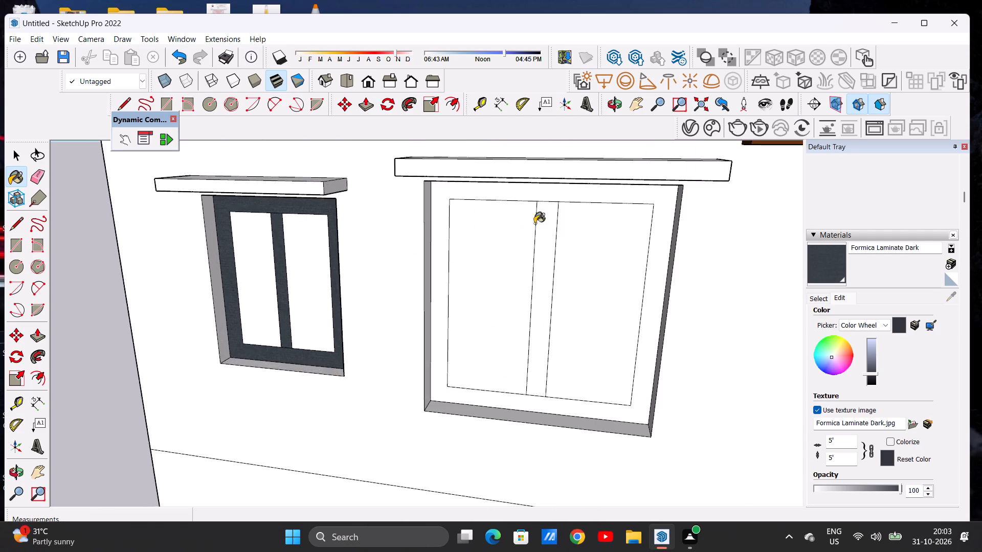
scroll(585, 199, "up", 2)
scroll(585, 199, "down", 1)
scroll(585, 199, "up", 3)
left_click(551, 189)
left_click(539, 220)
scroll(486, 241, "down", 12)
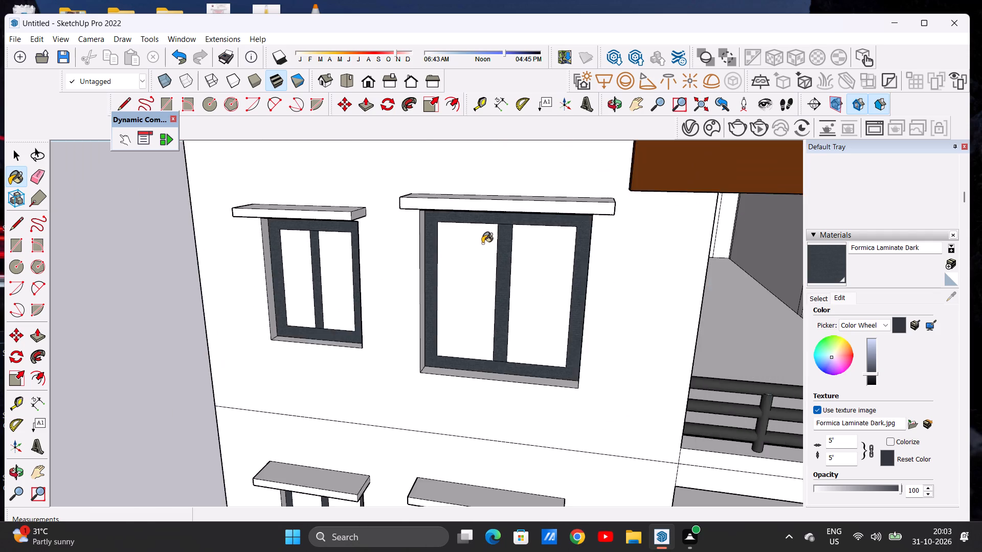
Apply Formica Laminate Dark to the smaller side window's frame and mullion in the fifth row from the ground.
scroll(482, 243, "down", 14)
scroll(432, 294, "down", 6)
middle_click_drag(440, 274, 394, 296)
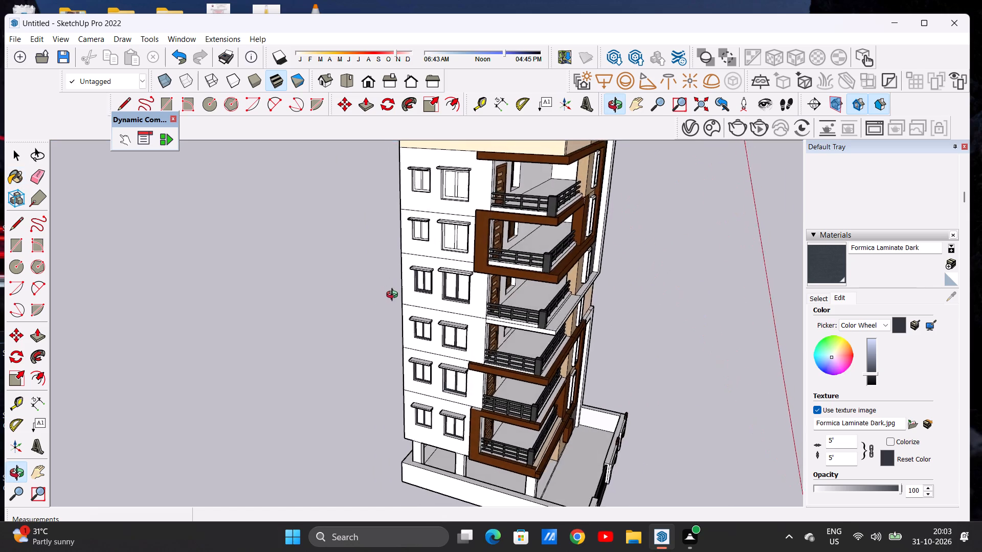
middle_click_drag(394, 296, 462, 284)
scroll(444, 249, "up", 1)
scroll(444, 248, "down", 1)
scroll(444, 248, "up", 12)
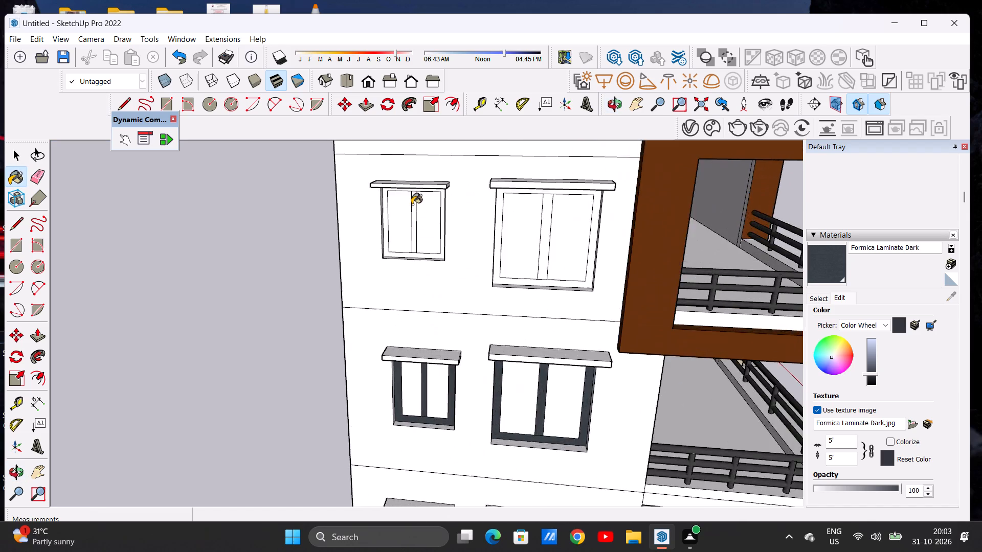
scroll(412, 204, "up", 4)
scroll(412, 204, "down", 1)
scroll(412, 204, "up", 4)
scroll(418, 177, "down", 1)
scroll(418, 177, "up", 4)
left_click(418, 177)
left_click(418, 198)
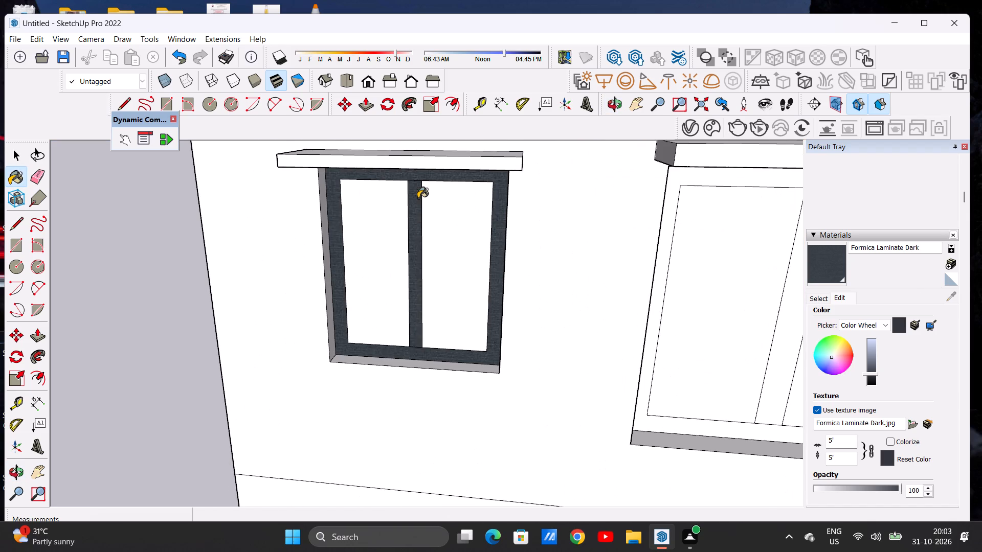
Apply Formica Laminate Dark to the mullion and frame of the larger side window in the fifth row.
scroll(415, 208, "down", 10)
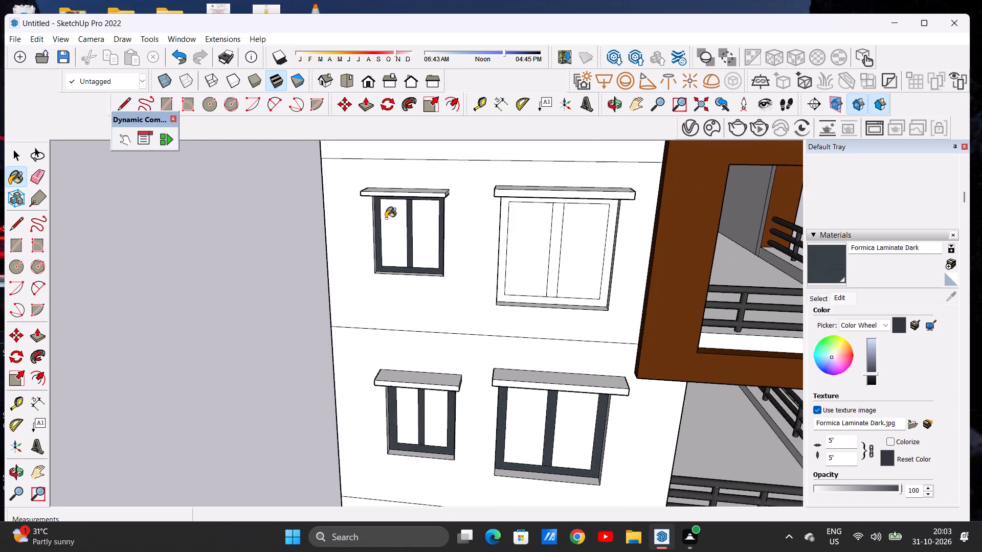
scroll(386, 218, "down", 9)
scroll(424, 240, "up", 7)
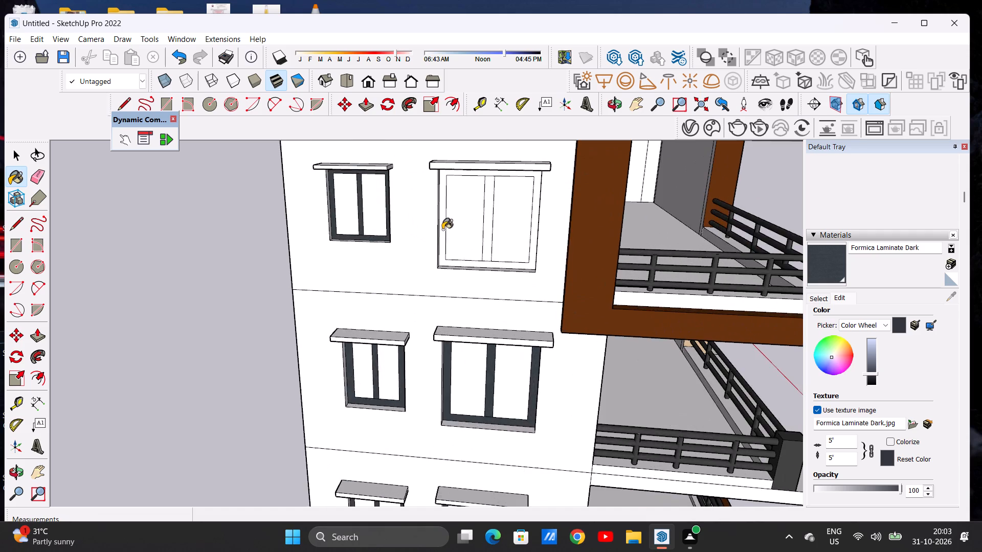
scroll(466, 212, "down", 1)
scroll(473, 211, "up", 13)
left_click(496, 221)
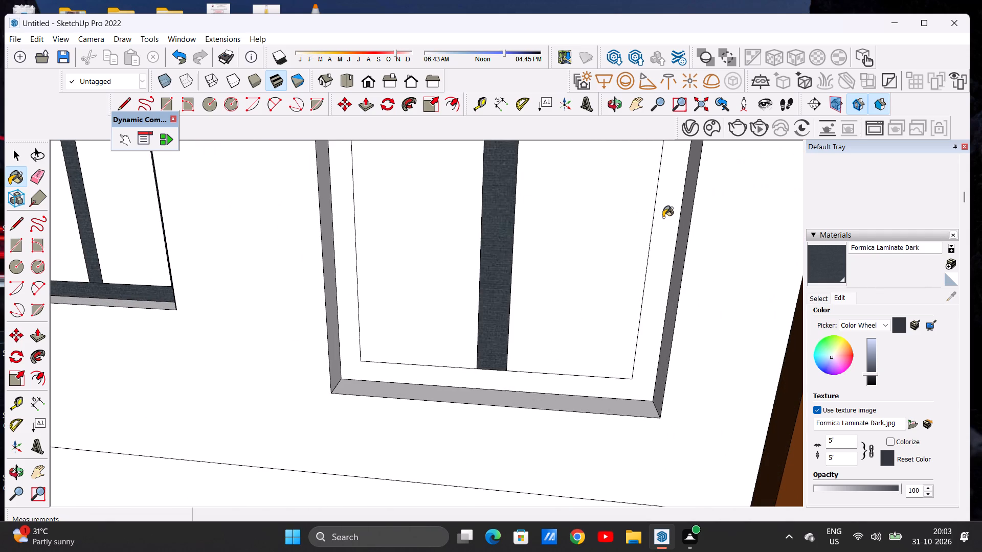
left_click(668, 214)
Paint the smaller side window's frame and mullion in the top window row with Formica Laminate Dark.
scroll(563, 231, "down", 15)
scroll(489, 232, "down", 12)
scroll(453, 193, "up", 8)
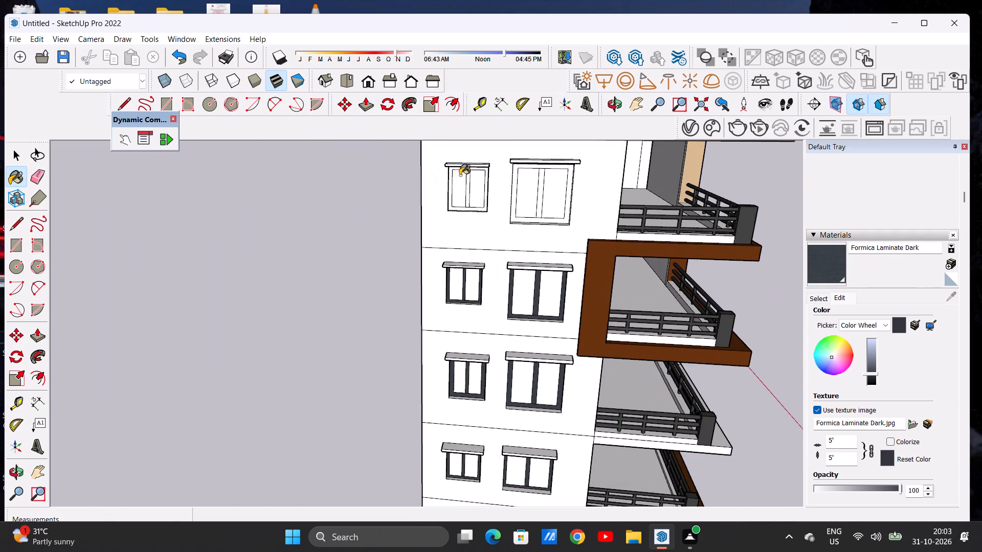
scroll(462, 172, "up", 20)
left_click(499, 152)
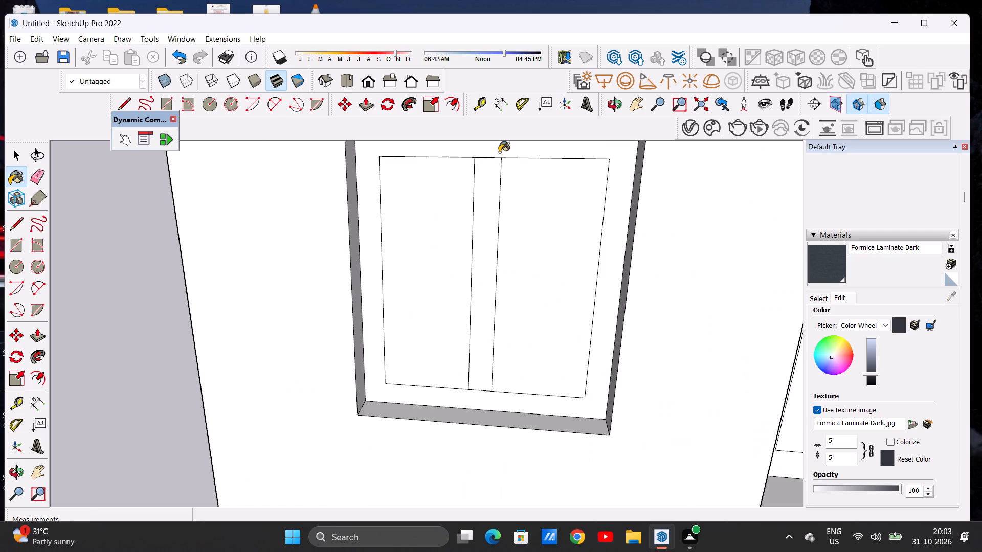
left_click(489, 180)
Paint the larger side window's frame and mullion in the top window row with Formica Laminate Dark.
scroll(448, 232, "down", 9)
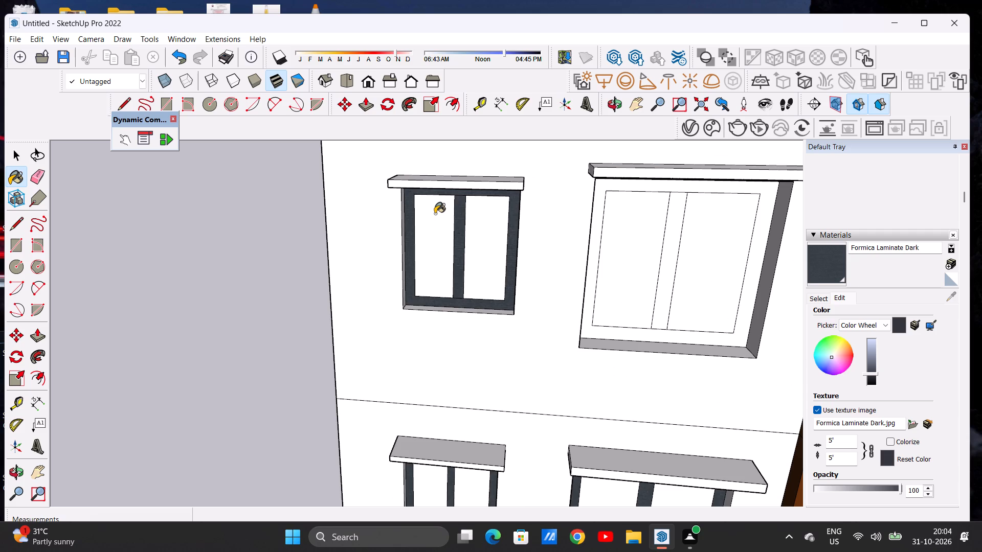
scroll(428, 223, "down", 3)
scroll(428, 223, "up", 1)
scroll(428, 223, "down", 8)
scroll(510, 205, "up", 12)
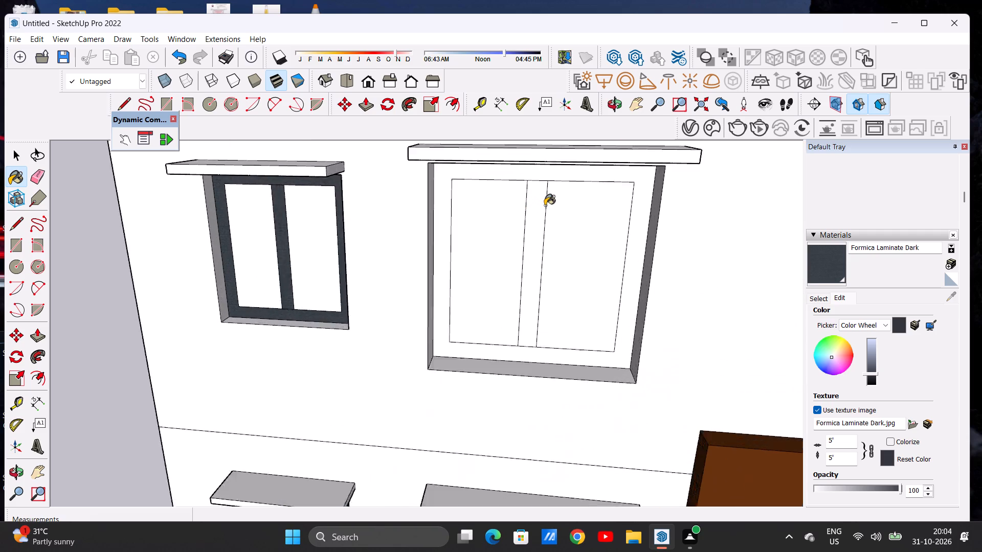
scroll(545, 205, "up", 3)
left_click(537, 162)
left_click(525, 199)
scroll(535, 204, "down", 14)
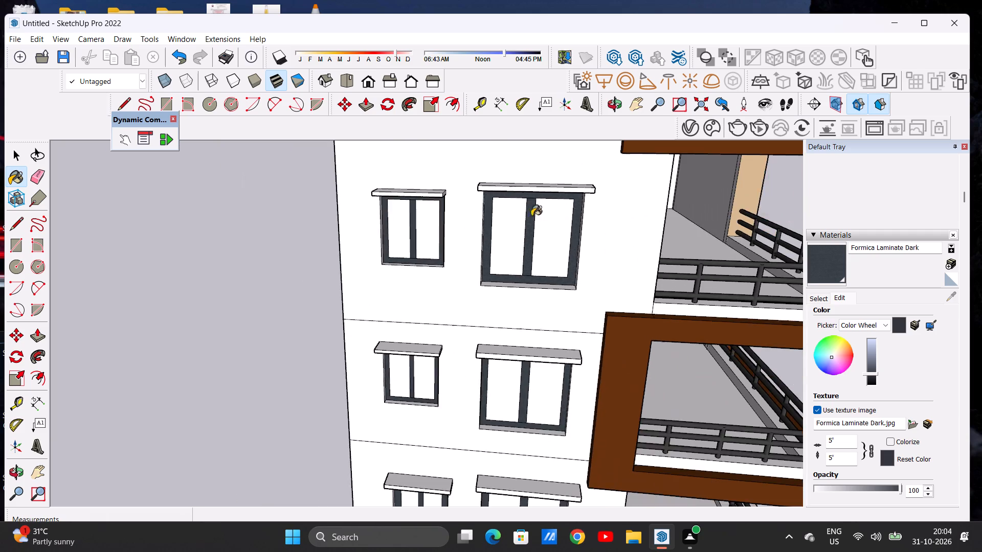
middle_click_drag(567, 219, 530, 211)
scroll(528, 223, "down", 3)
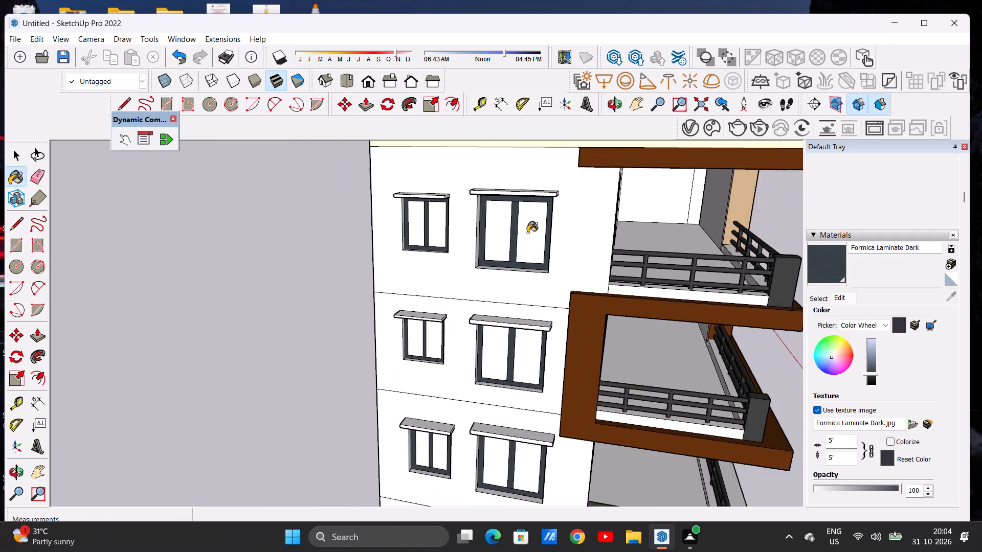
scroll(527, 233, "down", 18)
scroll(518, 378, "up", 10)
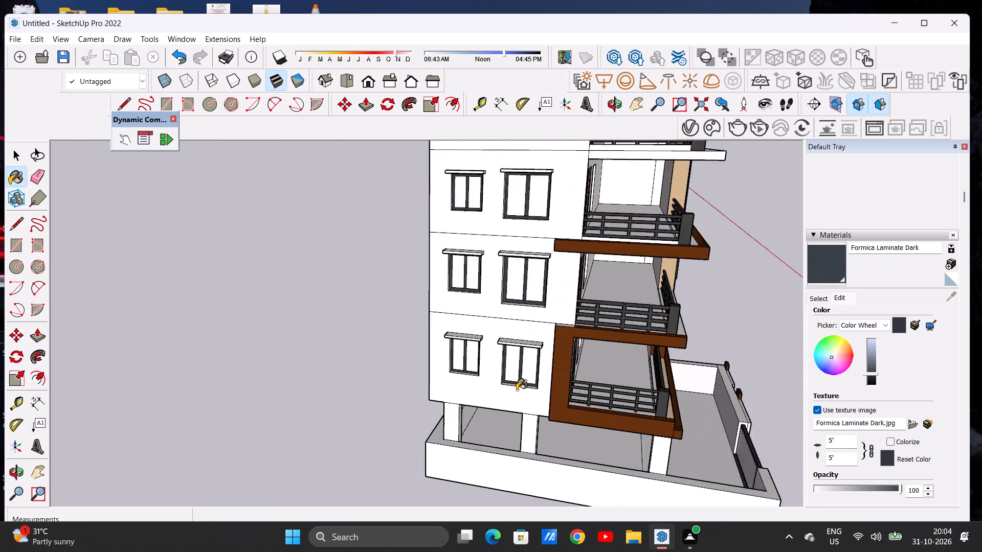
Switch the paint material to the light grey Color M02 from the Colors collection.
scroll(517, 390, "up", 3)
middle_click_drag(502, 377, 553, 343)
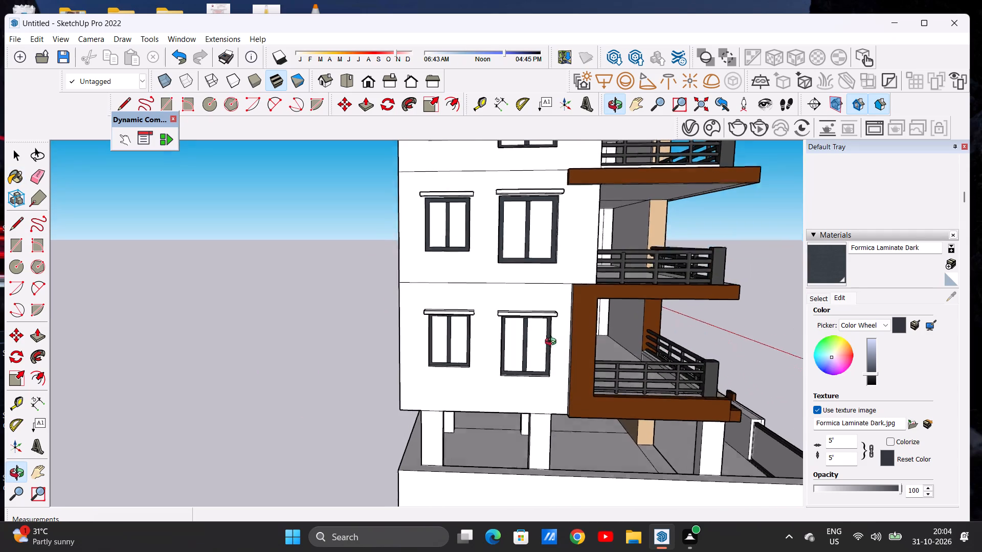
middle_click_drag(553, 343, 549, 348)
key("space")
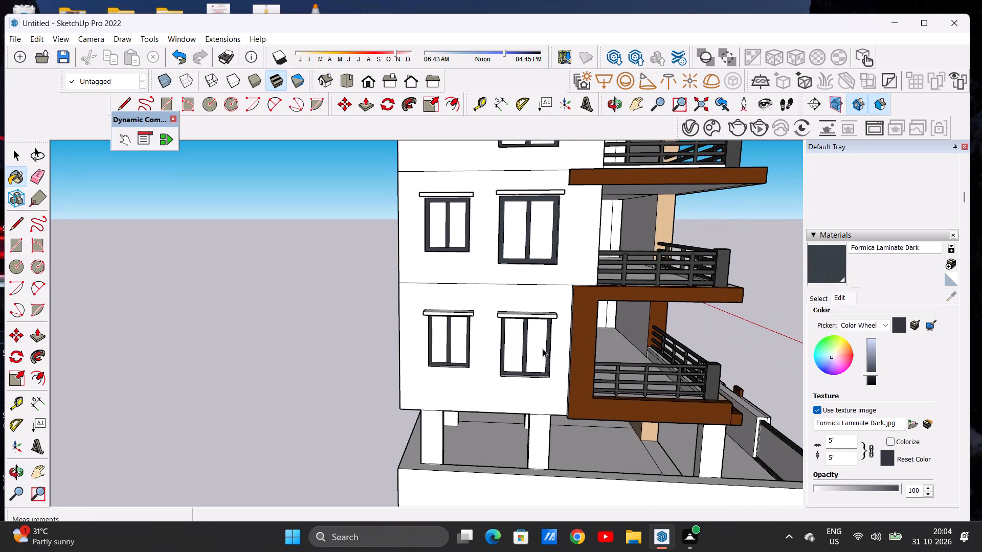
left_click(818, 301)
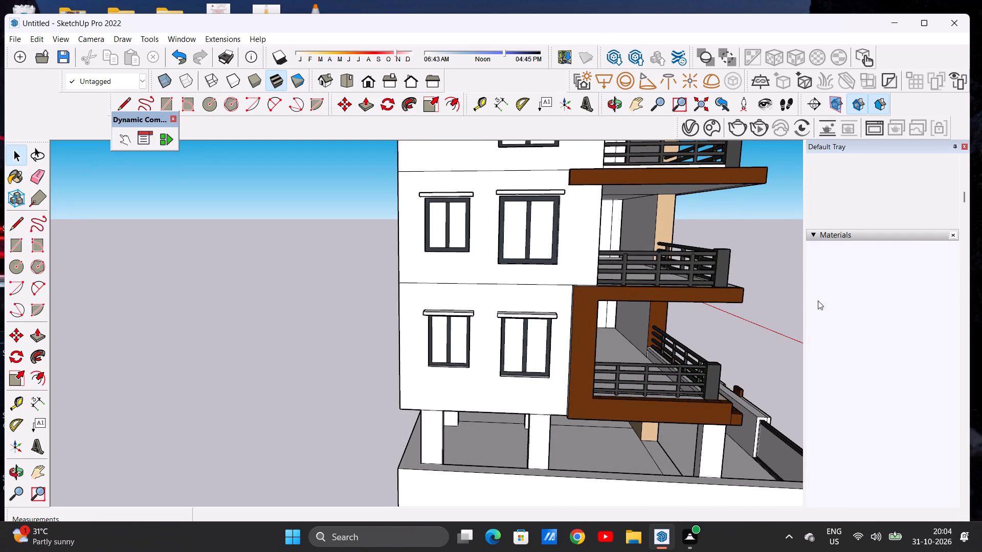
left_click(879, 317)
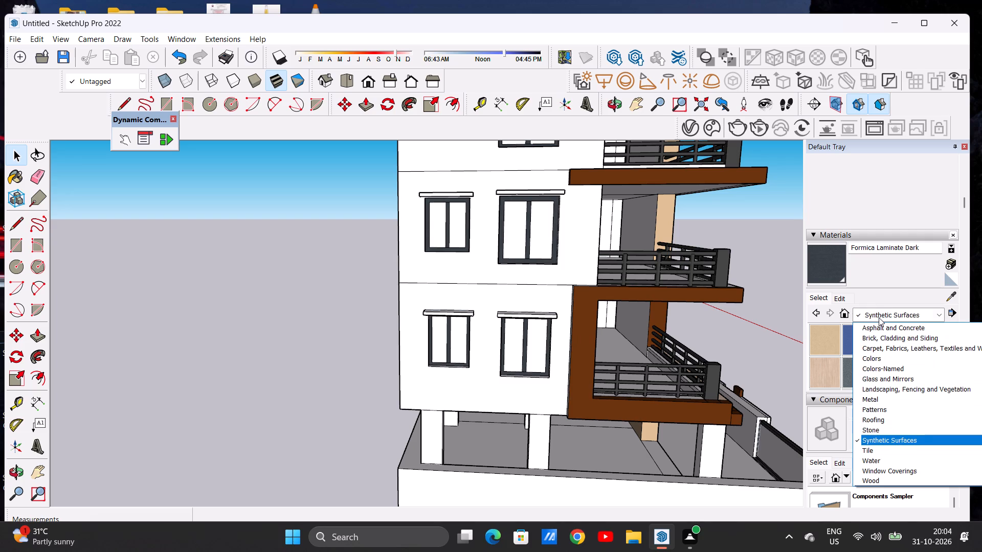
scroll(827, 372, "down", 2)
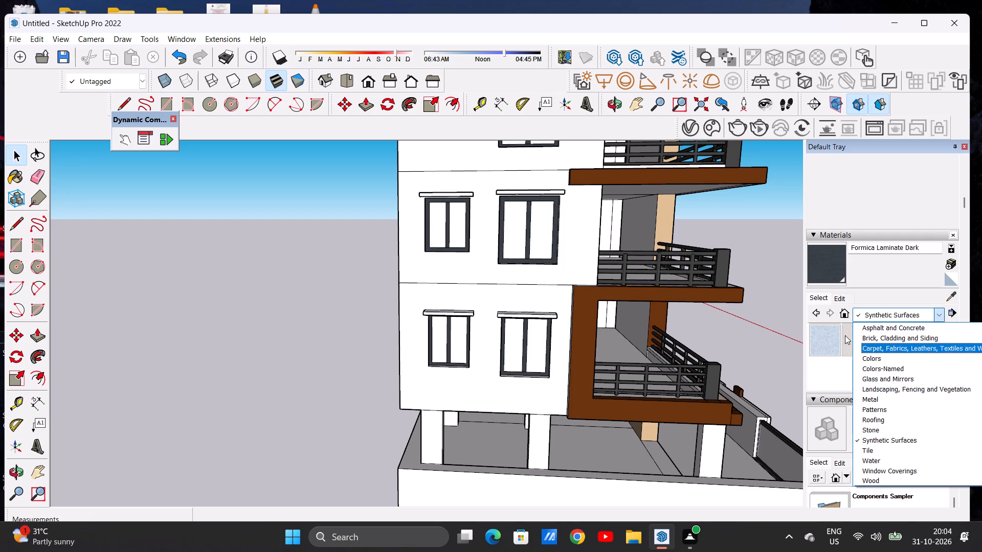
left_click(879, 358)
scroll(877, 350, "down", 5)
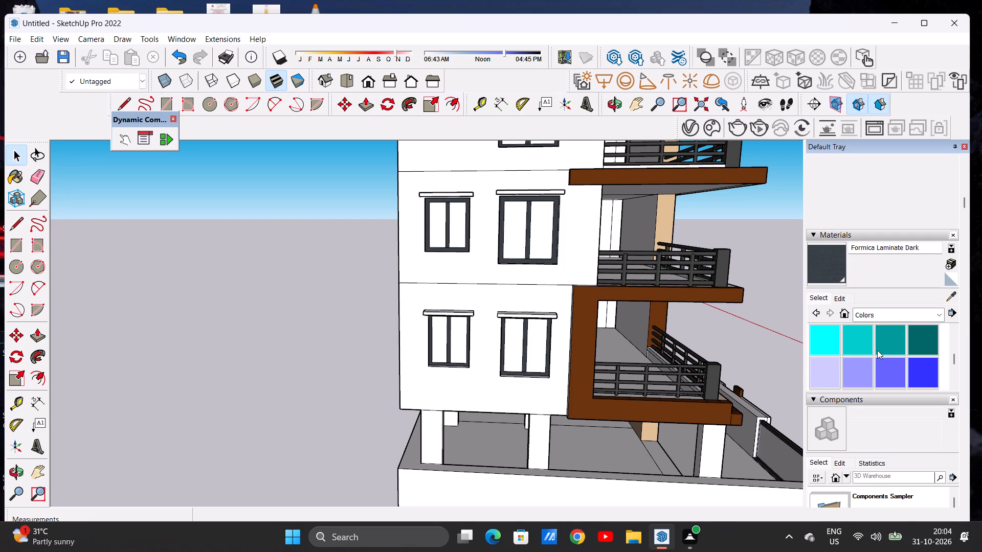
scroll(877, 350, "down", 9)
scroll(877, 350, "up", 1)
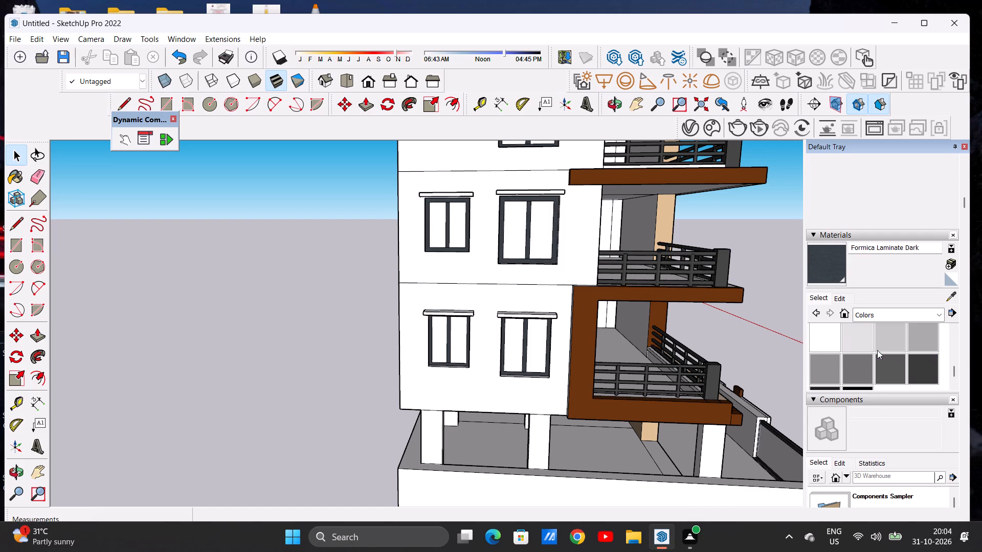
scroll(877, 350, "up", 1)
scroll(877, 350, "down", 2)
scroll(877, 350, "up", 1)
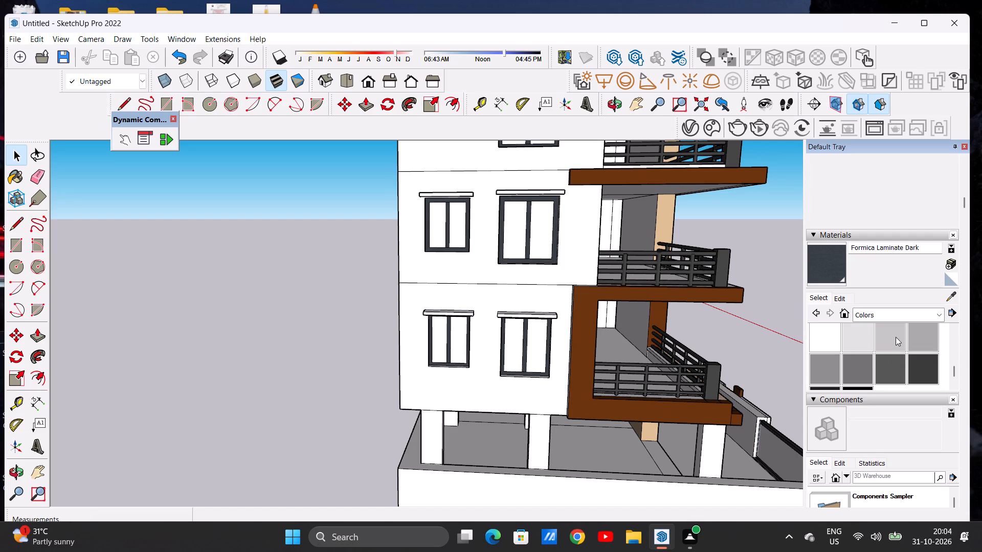
left_click(896, 334)
Paint the front, top and both end faces of the smaller side window's sunshade in the lowest row with Color M02.
scroll(489, 340, "up", 5)
middle_click_drag(477, 312, 397, 325)
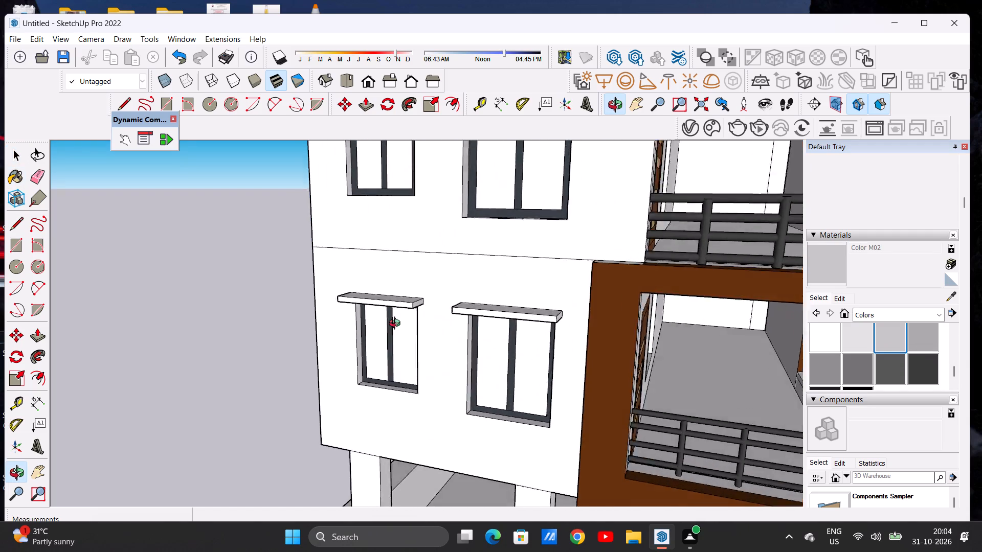
middle_click_drag(397, 325, 353, 378)
scroll(351, 353, "up", 11)
scroll(387, 343, "down", 1)
scroll(387, 343, "up", 1)
left_click(387, 343)
left_click(392, 320)
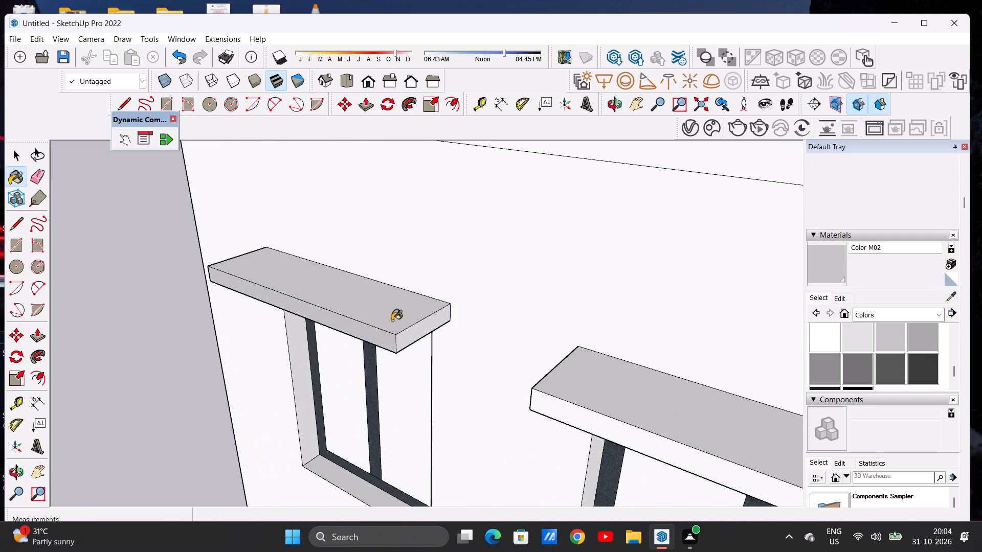
left_click(400, 338)
scroll(423, 347, "down", 10)
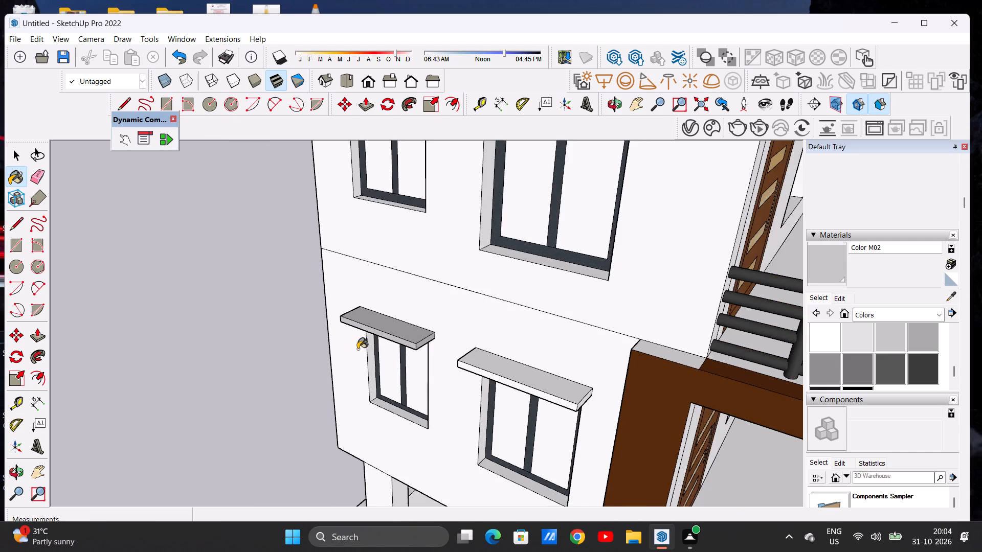
middle_click_drag(386, 346, 594, 305)
middle_click_drag(393, 342, 460, 347)
scroll(436, 355, "up", 6)
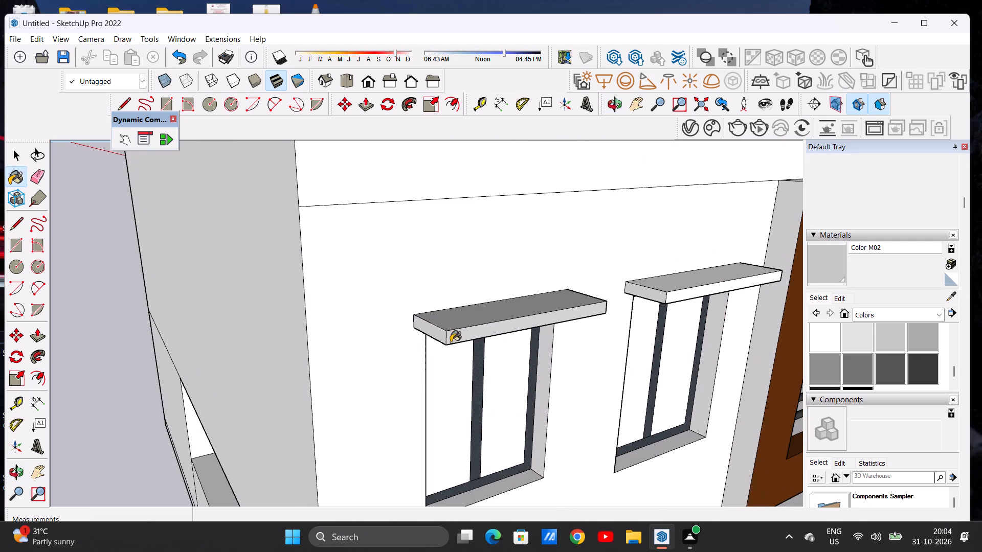
left_click(440, 337)
Paint the sill, head and both side reveals of the smaller window in the lowest row with Color M02.
scroll(405, 331, "down", 5)
middle_click_drag(498, 362, 347, 324)
scroll(414, 324, "down", 10)
scroll(385, 350, "up", 19)
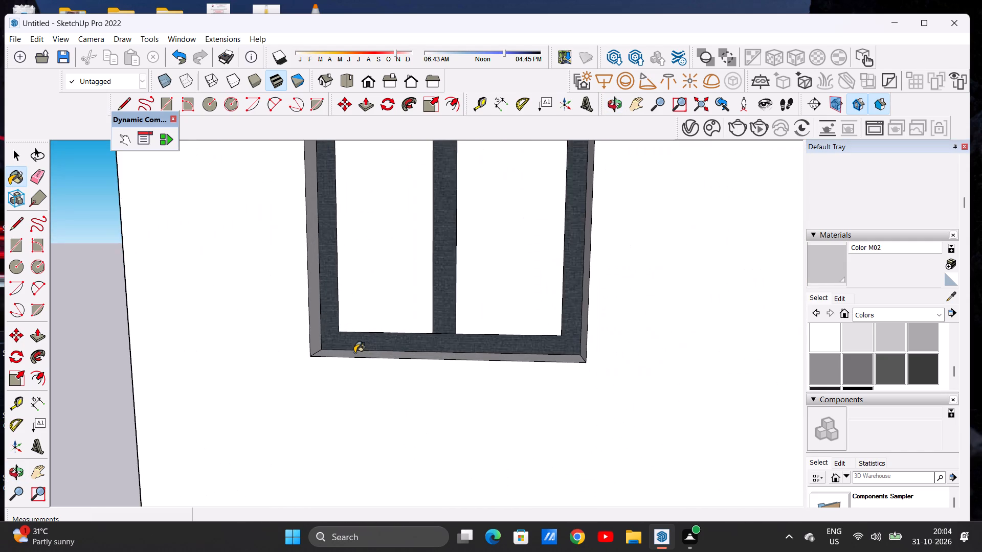
middle_click_drag(342, 347, 312, 429)
scroll(315, 331, "up", 5)
left_click(322, 314)
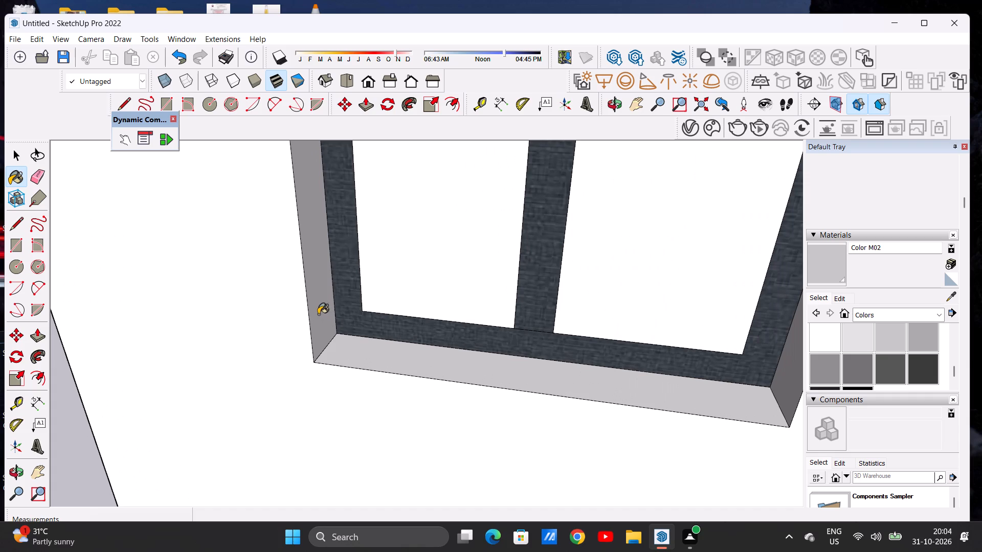
left_click(343, 339)
scroll(351, 379, "down", 20)
scroll(359, 390, "up", 1)
middle_click_drag(364, 384, 408, 349)
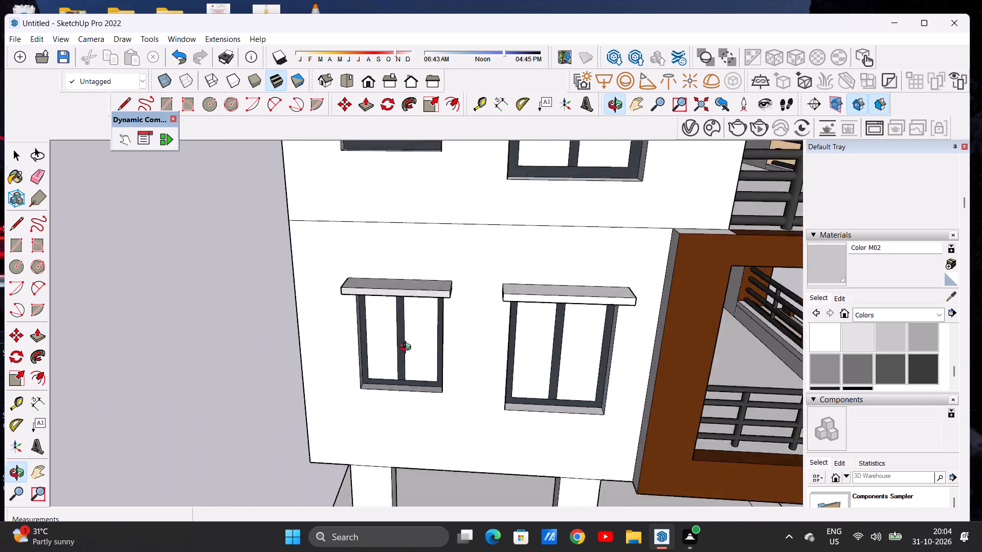
middle_click_drag(408, 349, 518, 246)
scroll(476, 255, "up", 20)
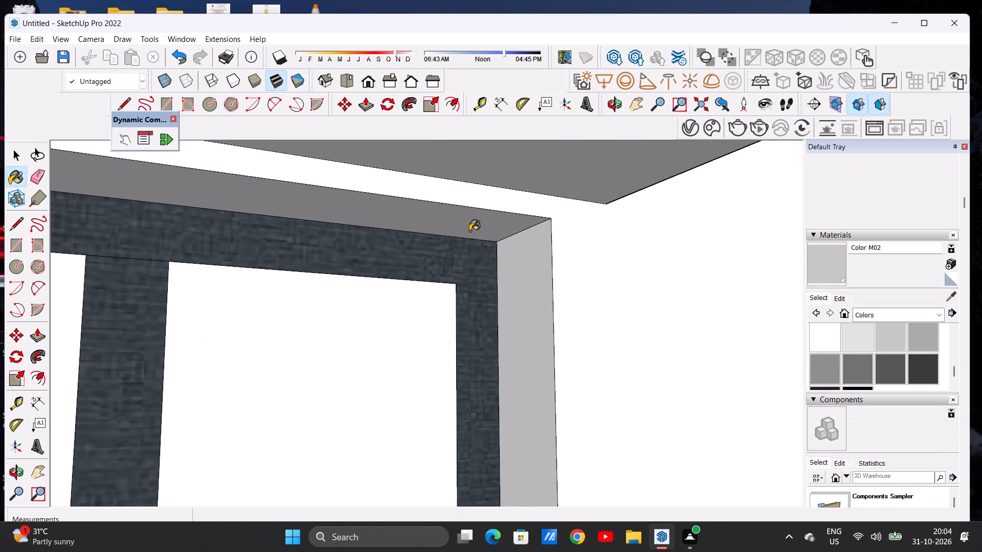
left_click(470, 231)
left_click(528, 259)
Paint the sill, head and both side reveals of the larger window in the lowest row with Color M02.
scroll(417, 348, "down", 16)
middle_click_drag(417, 354, 407, 352)
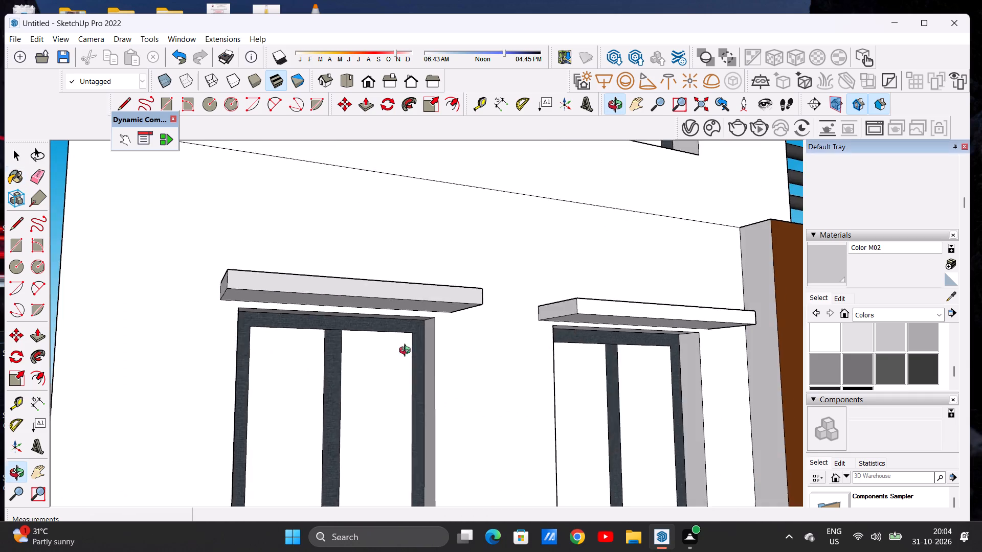
middle_click_drag(407, 352, 259, 365)
scroll(365, 342, "down", 13)
scroll(400, 387, "up", 6)
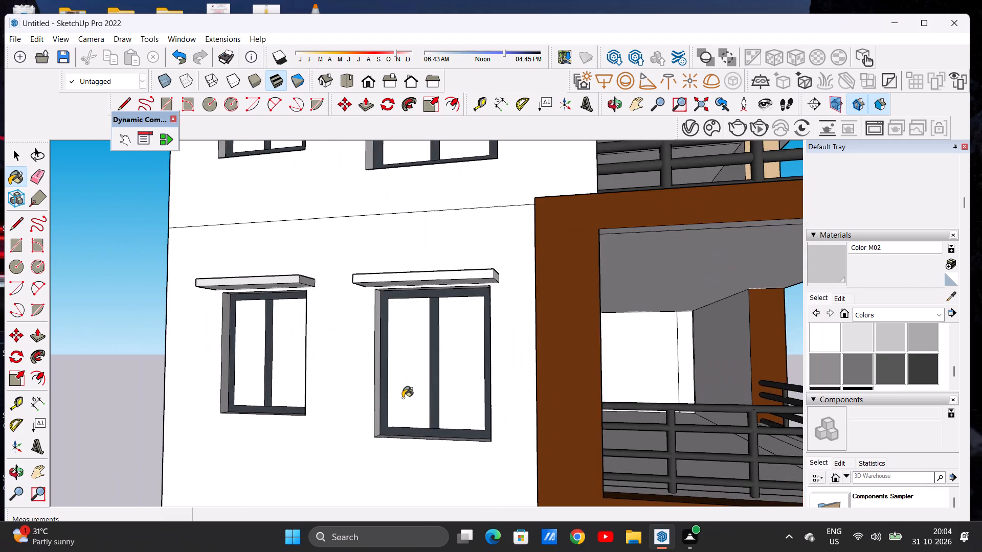
middle_click_drag(414, 395, 366, 426)
scroll(346, 459, "up", 12)
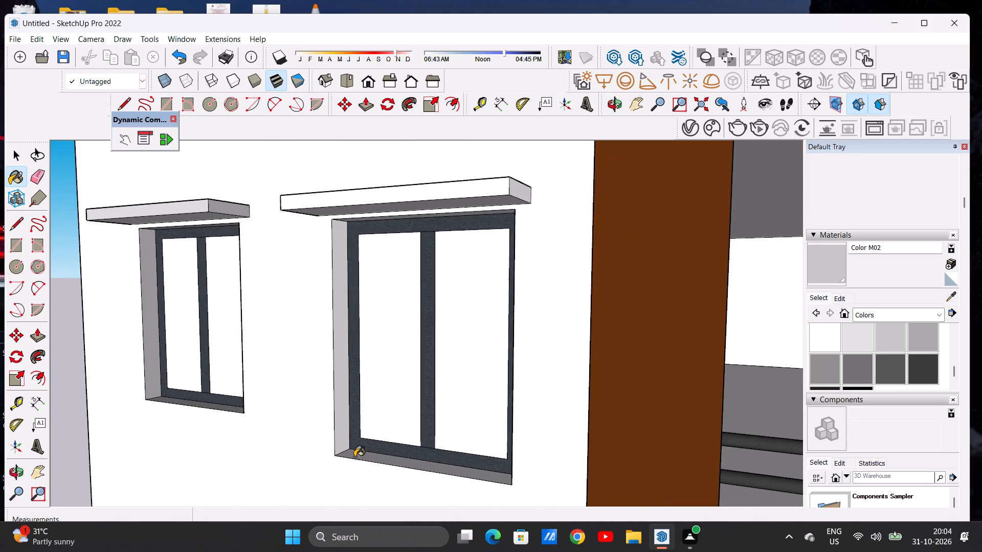
scroll(354, 457, "up", 6)
left_click(323, 419)
left_click(347, 453)
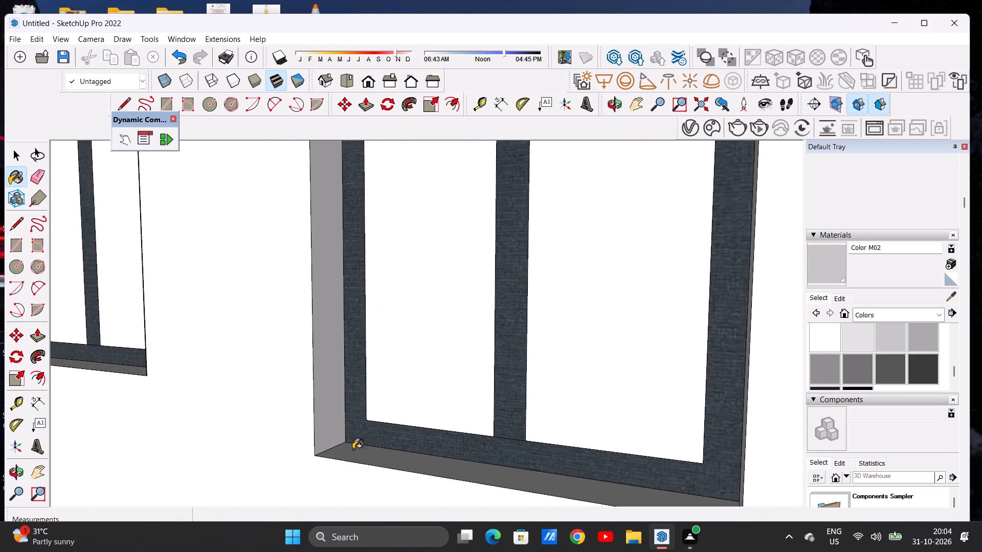
scroll(358, 441, "down", 15)
middle_click_drag(366, 421, 574, 354)
scroll(497, 336, "up", 2)
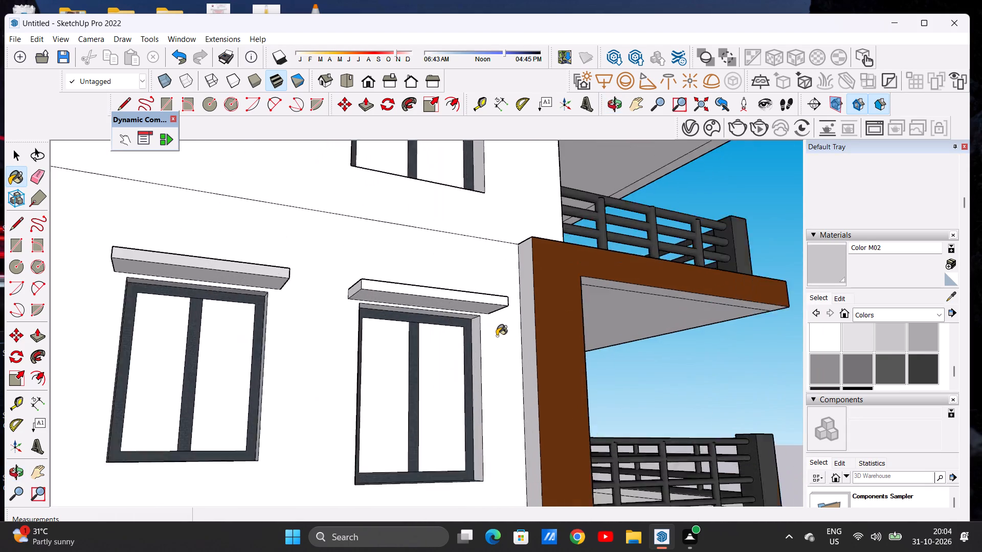
scroll(497, 336, "up", 13)
left_click(457, 304)
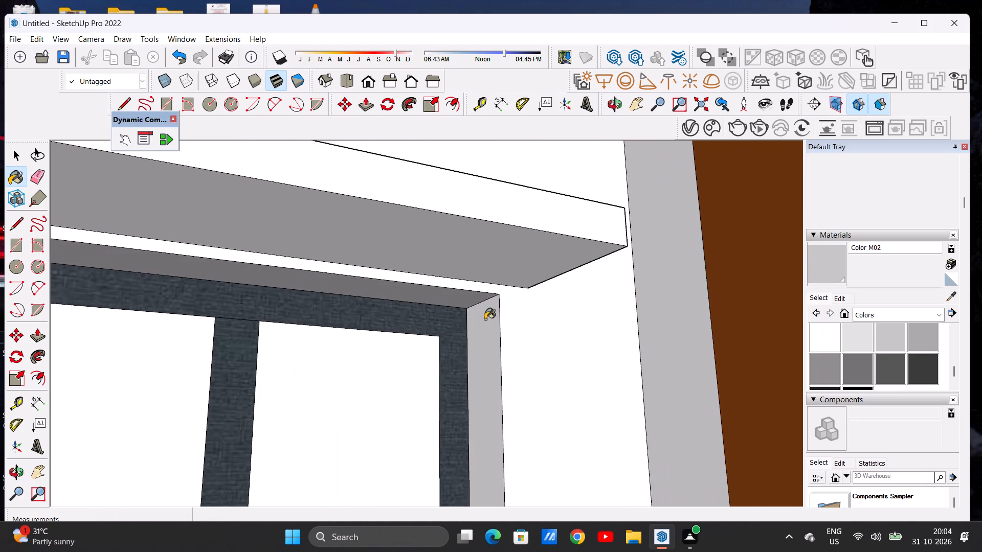
left_click(493, 323)
Apply Color M02 to the underside, front, top and both ends of the larger lowest-row window's sunshade.
scroll(441, 394, "down", 14)
middle_click_drag(427, 404, 371, 435)
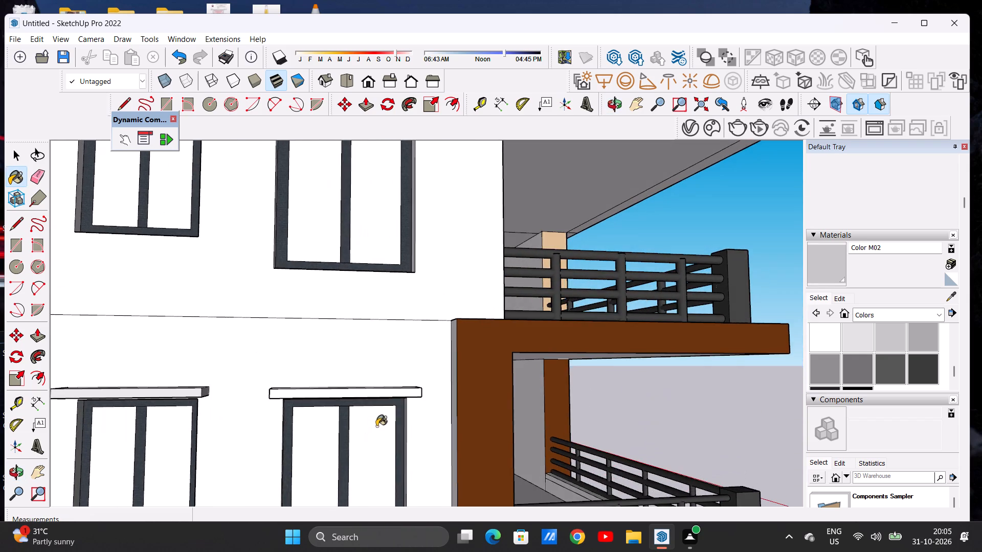
middle_click_drag(376, 423, 378, 345)
scroll(379, 292, "up", 13)
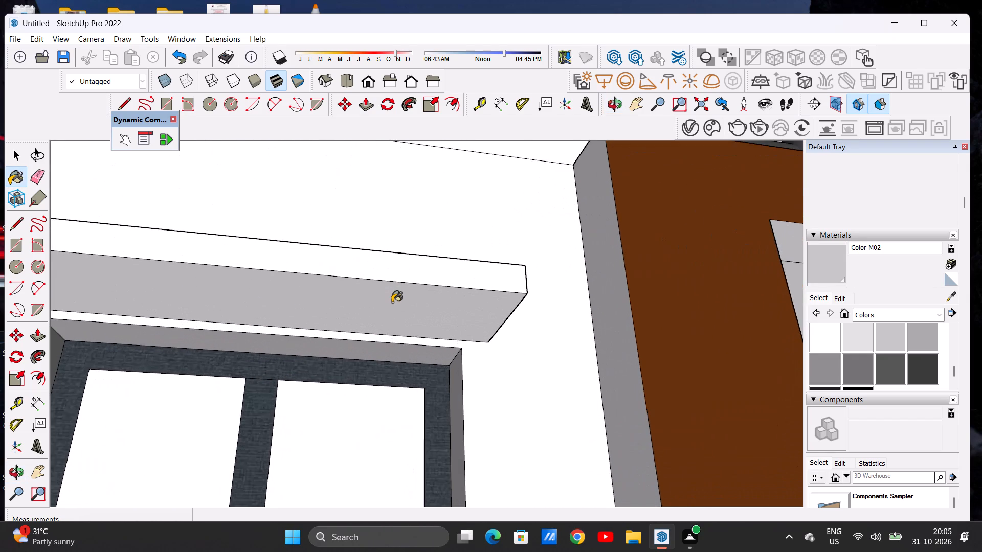
left_click(392, 302)
left_click(401, 271)
scroll(408, 302, "down", 5)
middle_click_drag(435, 296, 349, 453)
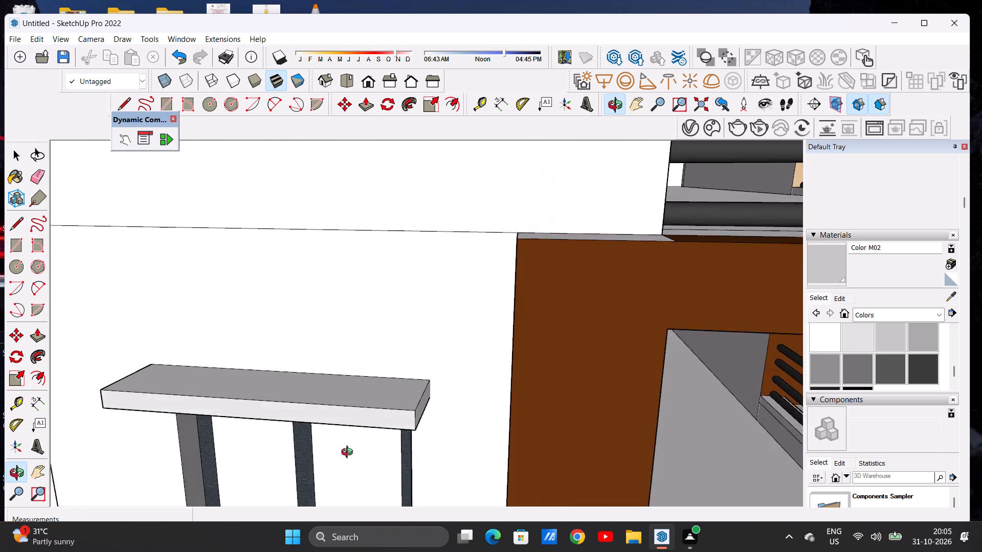
middle_click_drag(349, 453, 349, 466)
scroll(370, 432, "up", 7)
middle_click_drag(434, 419, 342, 404)
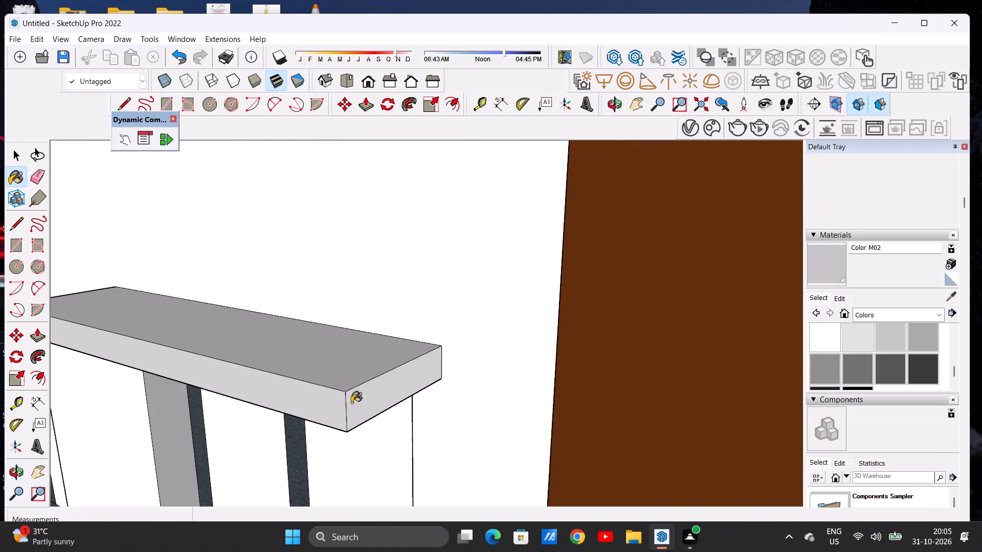
left_click(359, 404)
scroll(420, 393, "down", 6)
scroll(425, 394, "up", 1)
scroll(426, 394, "down", 10)
middle_click_drag(307, 385, 534, 385)
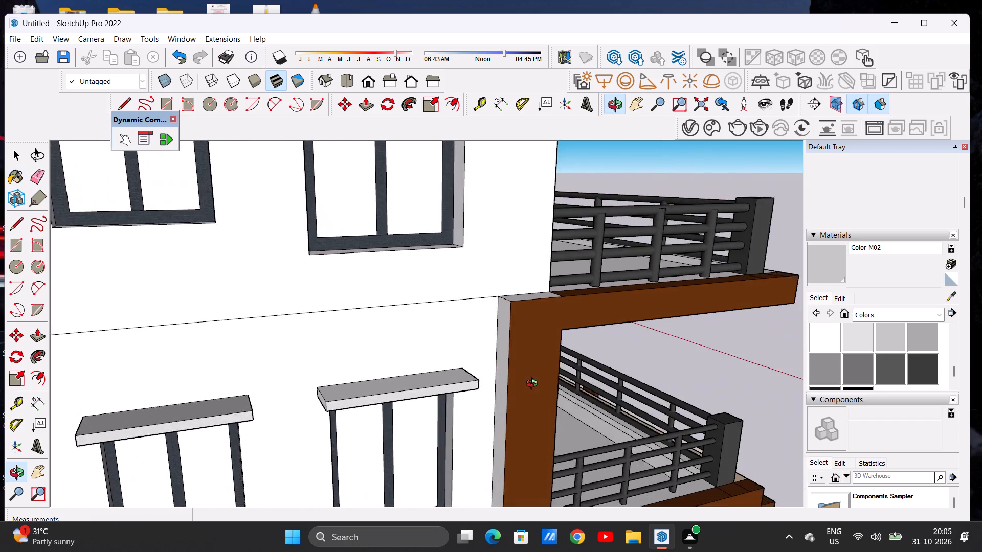
middle_click_drag(534, 385, 566, 385)
scroll(295, 441, "up", 13)
left_click(372, 385)
left_click(386, 360)
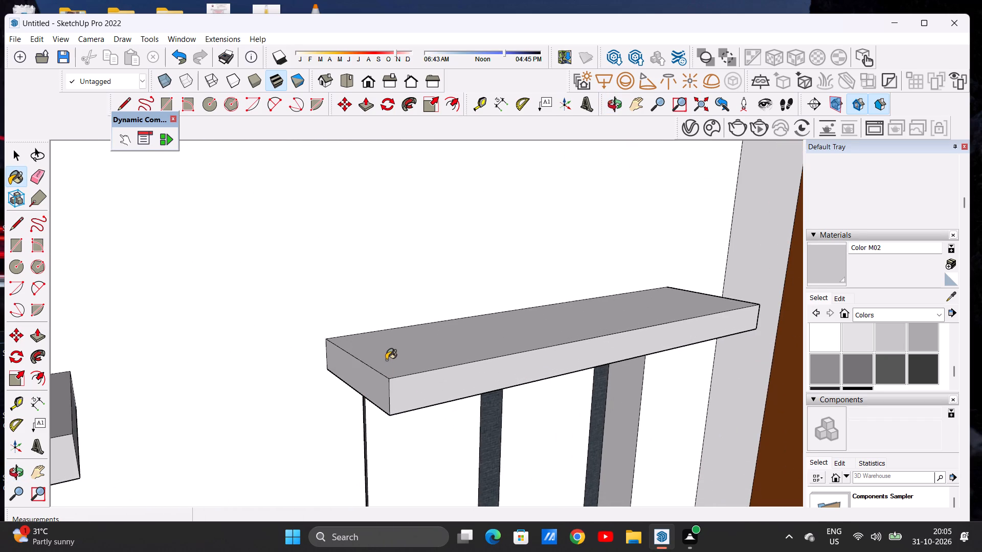
Go over the top, front and inner end of the smaller lowest-row window's sunshade with Color M02.
scroll(388, 366, "down", 16)
middle_click_drag(347, 396, 218, 435)
scroll(182, 389, "up", 1)
scroll(182, 389, "down", 1)
scroll(182, 389, "up", 19)
left_click(234, 380)
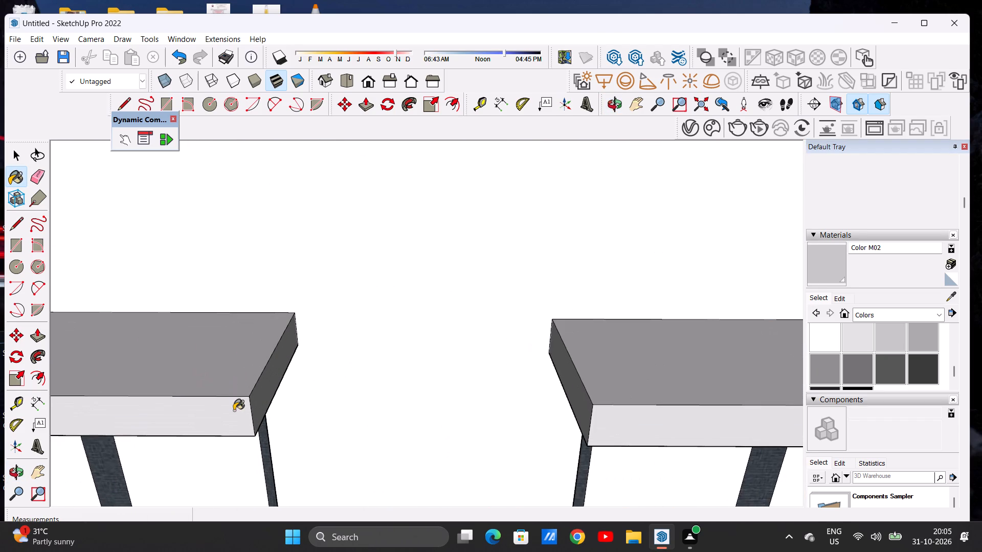
left_click(234, 410)
left_click(260, 397)
Reapply Color M02 to the smaller lowest-row window's head reveal and its side reveal nearest the building corner.
scroll(309, 401, "down", 2)
scroll(321, 403, "up", 1)
scroll(327, 404, "down", 9)
scroll(443, 391, "up", 2)
scroll(443, 391, "down", 3)
middle_click_drag(261, 447, 259, 408)
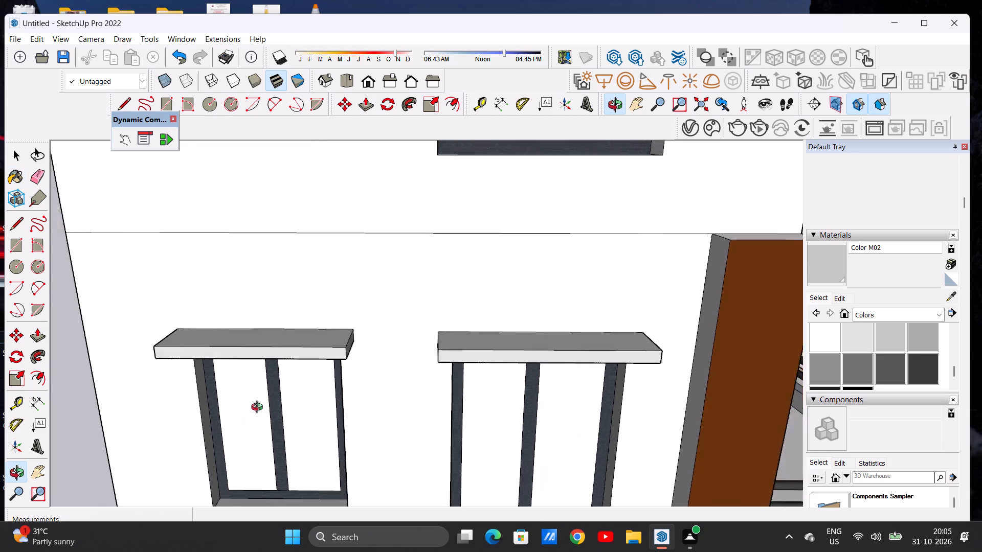
middle_click_drag(259, 408, 214, 328)
scroll(203, 354, "up", 12)
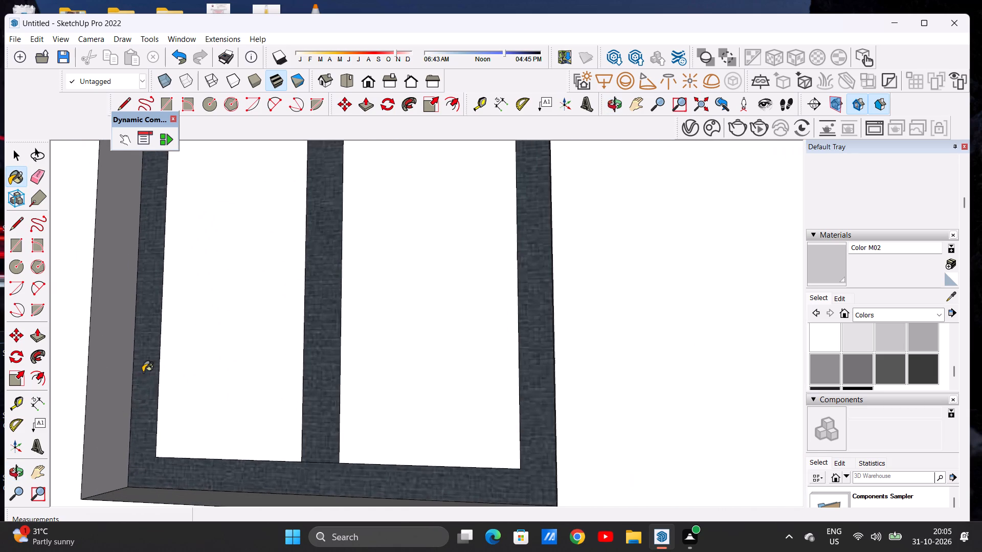
left_click(102, 372)
scroll(217, 351, "down", 12)
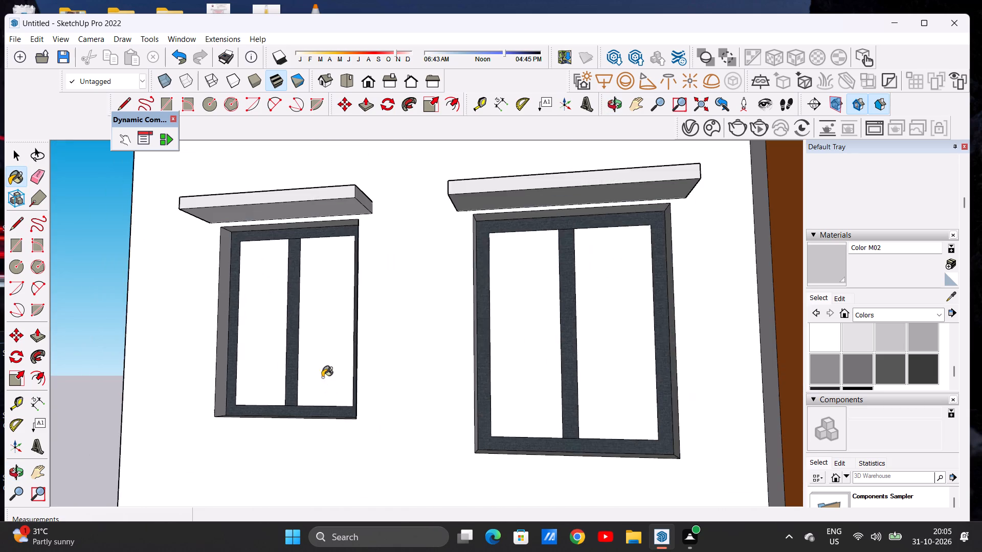
scroll(306, 218, "up", 18)
left_click(326, 200)
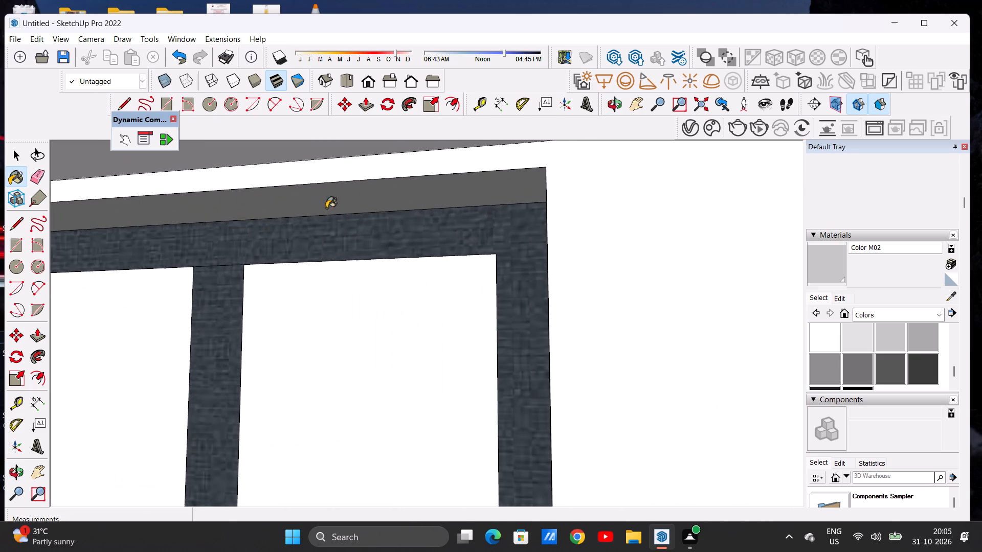
Reapply Color M02 to the larger lowest-row window's side reveal nearest the building corner.
scroll(328, 271, "down", 20)
middle_click_drag(350, 280, 325, 335)
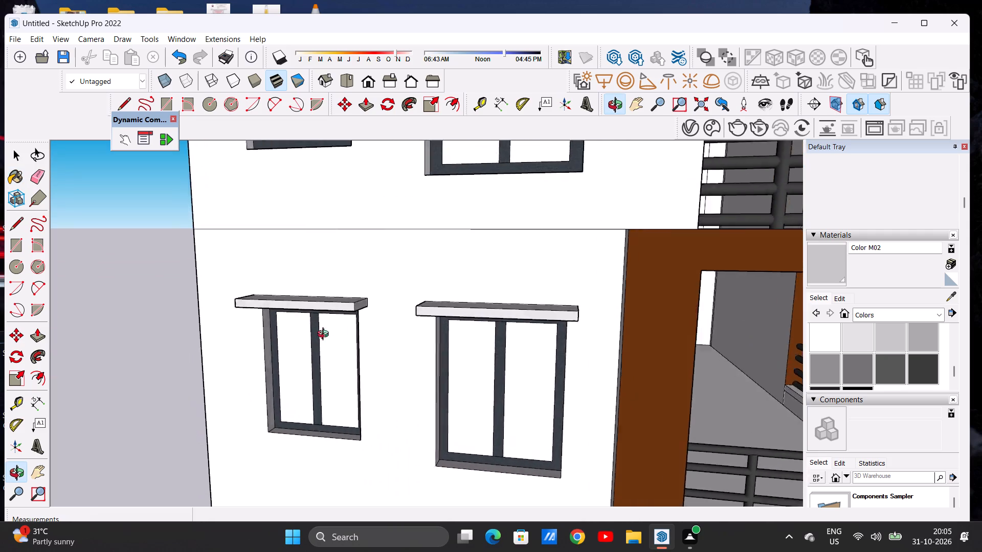
middle_click_drag(325, 335, 186, 294)
scroll(279, 334, "up", 11)
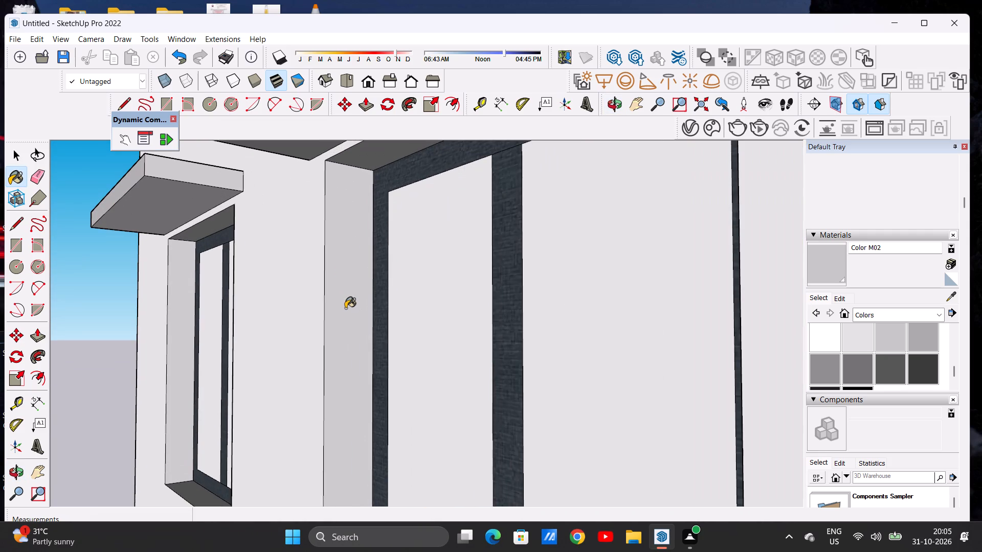
left_click(345, 308)
left_click(344, 302)
scroll(338, 290, "down", 17)
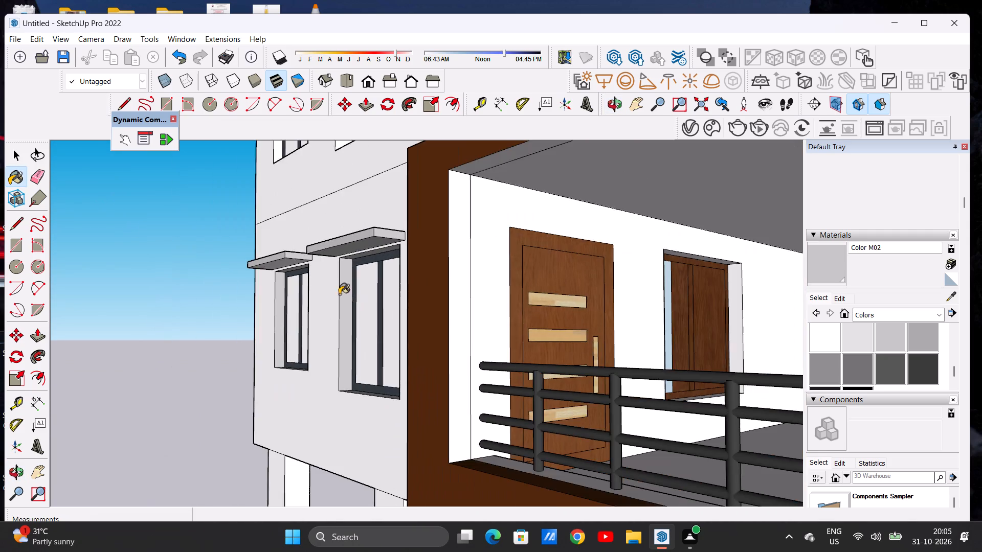
Paint the front, top and both ends of the smaller window's sunshade in the second row from the bottom with Color M02.
middle_click_drag(320, 299, 466, 320)
scroll(382, 298, "down", 16)
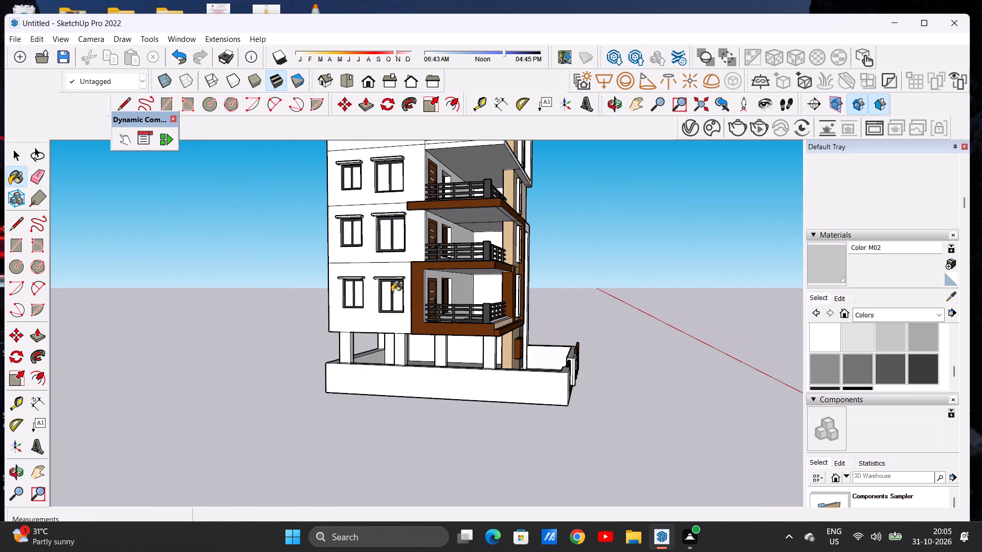
scroll(370, 311, "down", 5)
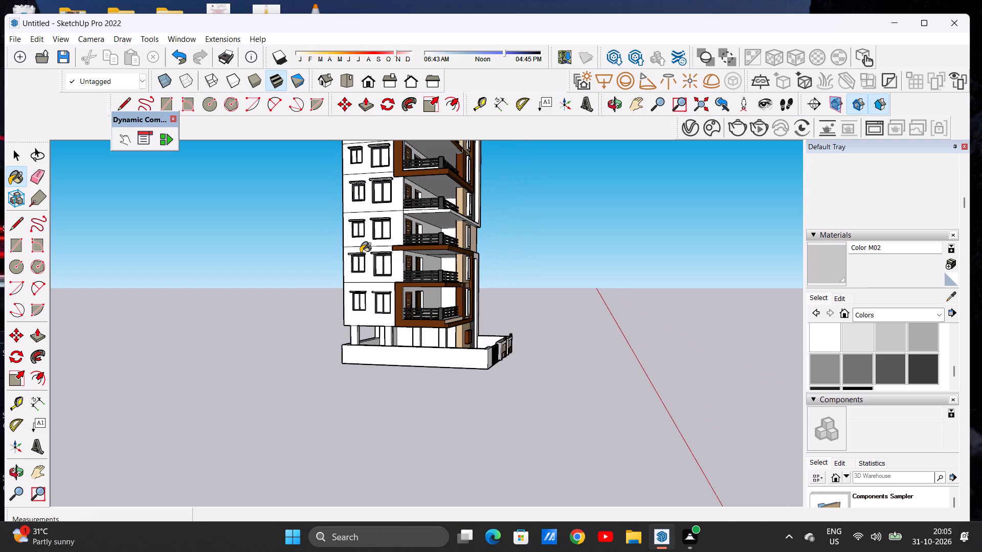
scroll(361, 253, "up", 18)
middle_click_drag(378, 256, 341, 317)
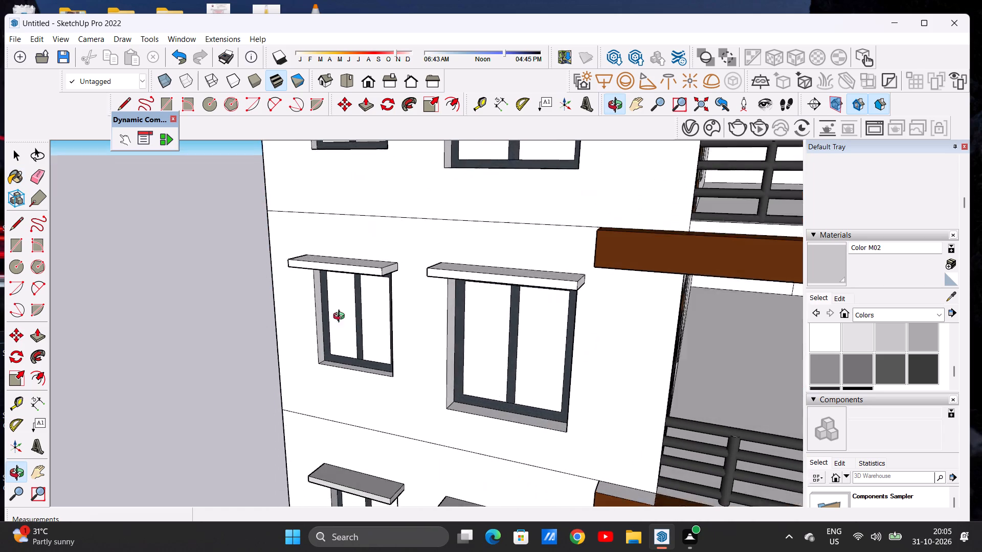
middle_click_drag(341, 317, 341, 344)
scroll(357, 284, "up", 7)
scroll(383, 280, "down", 1)
scroll(383, 280, "up", 5)
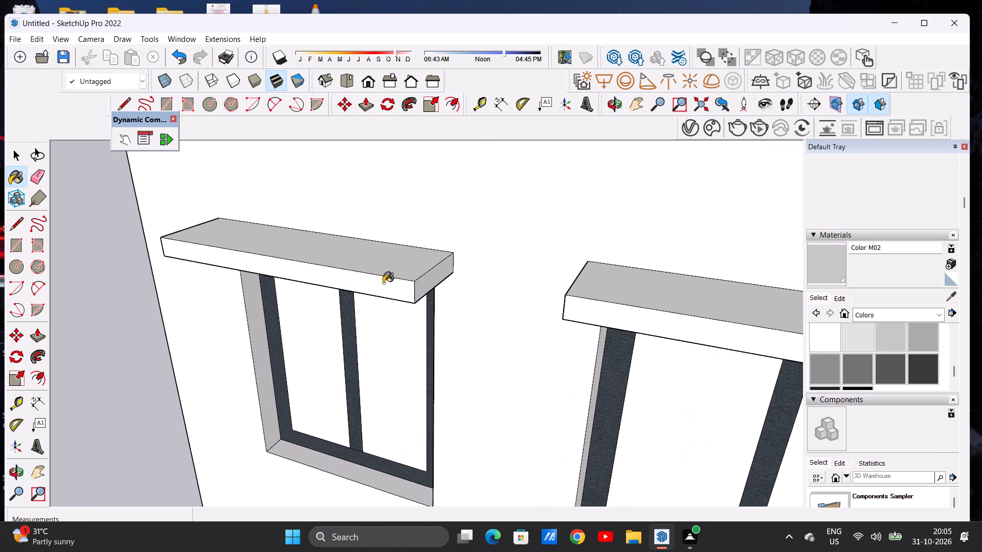
left_click(383, 283)
left_click(392, 267)
left_click(421, 282)
scroll(432, 270, "down", 7)
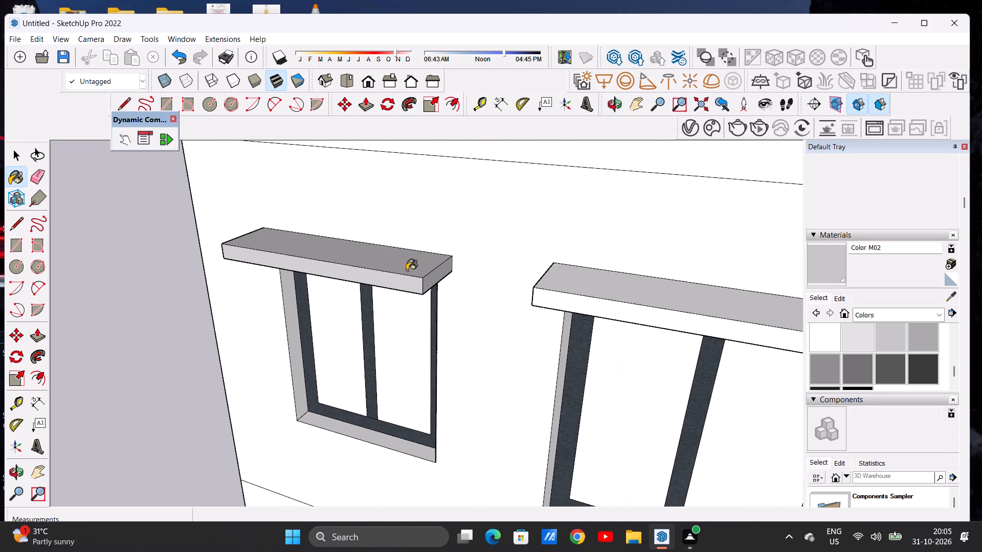
middle_click_drag(345, 272, 561, 272)
scroll(342, 303, "up", 3)
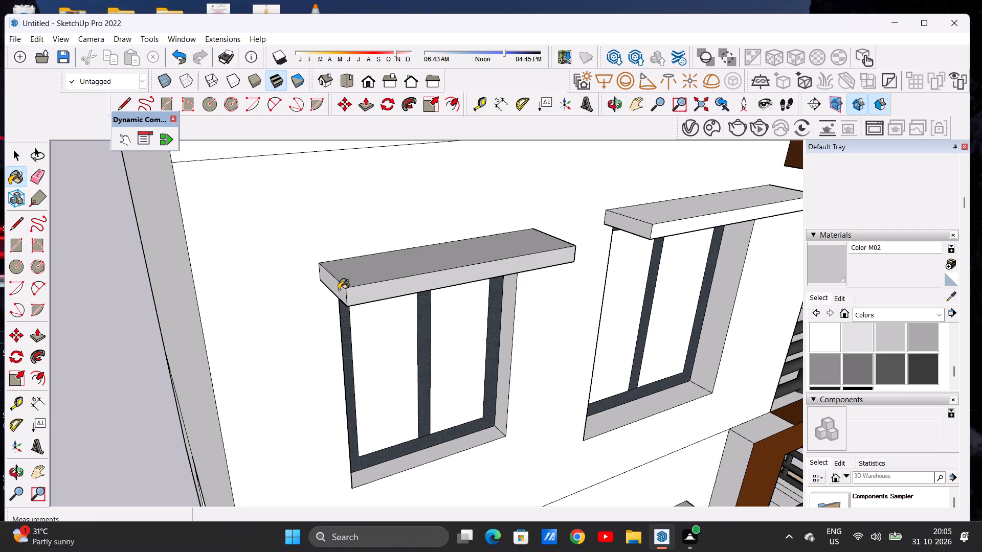
left_click(339, 290)
Paint the underside of the smaller second-row window's sunshade with Color M02 and go over its inner end.
middle_click_drag(480, 302, 365, 222)
scroll(318, 191, "up", 1)
scroll(387, 278, "down", 4)
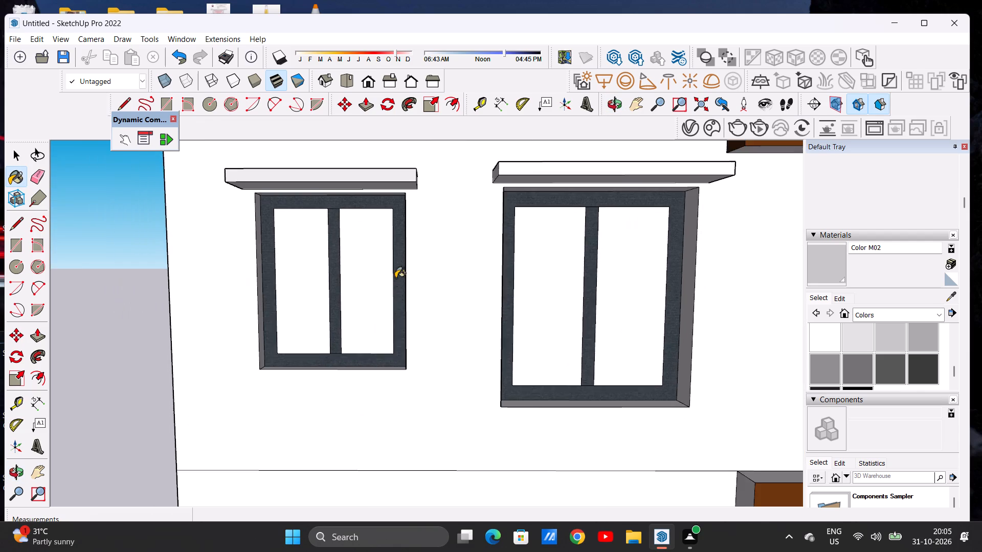
scroll(390, 276, "down", 5)
scroll(345, 218, "up", 12)
middle_click_drag(388, 277, 367, 166)
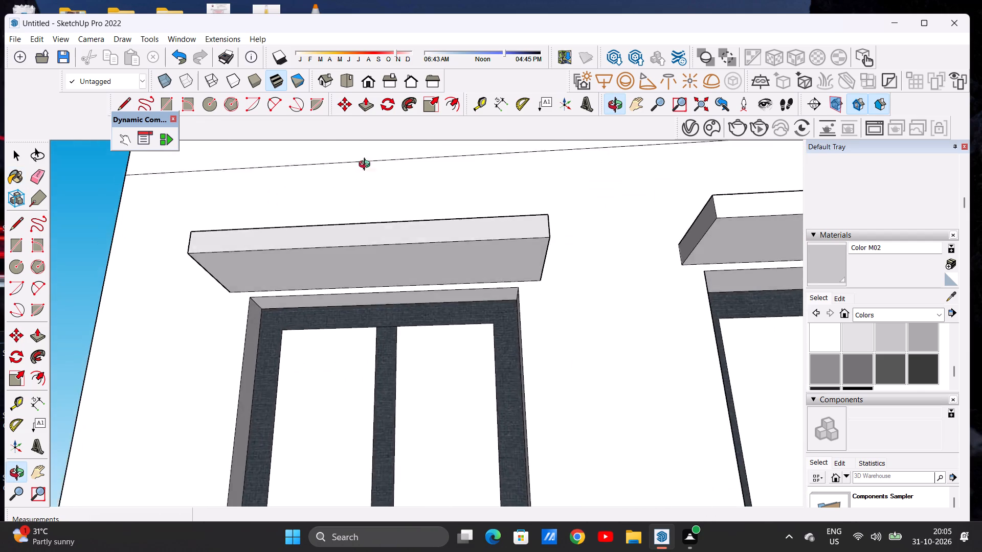
middle_click_drag(367, 166, 365, 153)
scroll(381, 270, "up", 7)
left_click(378, 255)
scroll(378, 255, "down", 9)
scroll(442, 257, "down", 3)
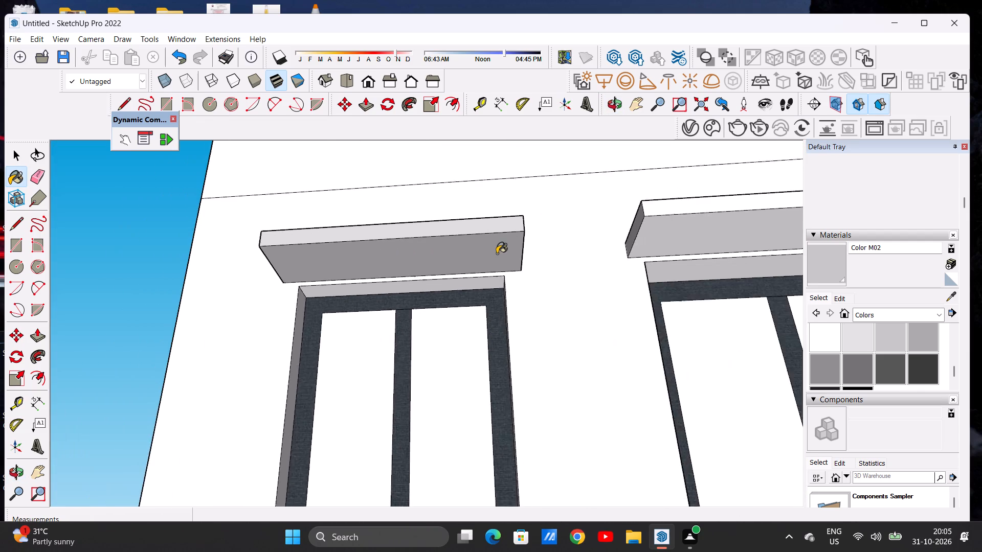
scroll(497, 254, "down", 1)
middle_click_drag(496, 253, 292, 362)
scroll(340, 298, "up", 6)
left_click(403, 281)
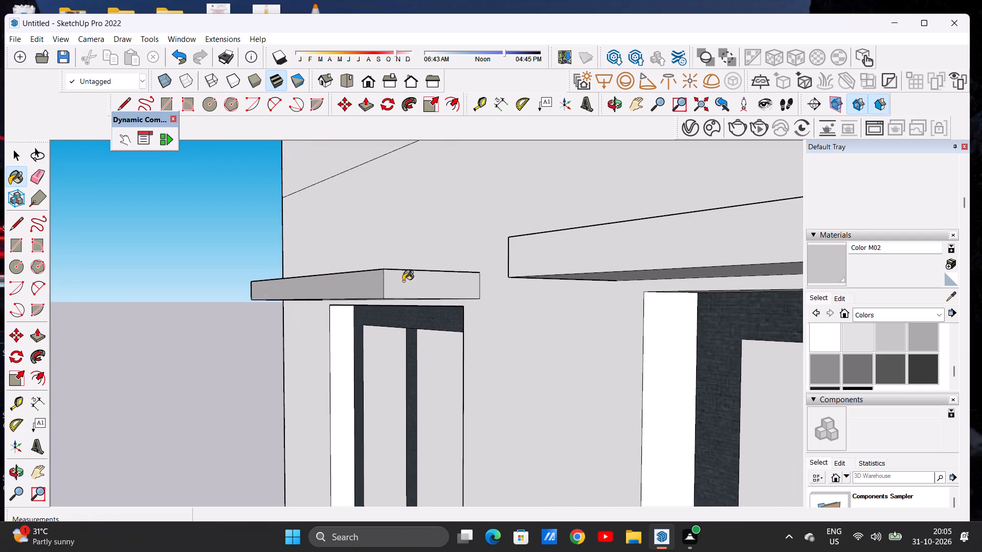
Apply Color M02 to both side reveals and the sill of the smaller window in the second row.
scroll(383, 277, "down", 8)
scroll(350, 404, "up", 4)
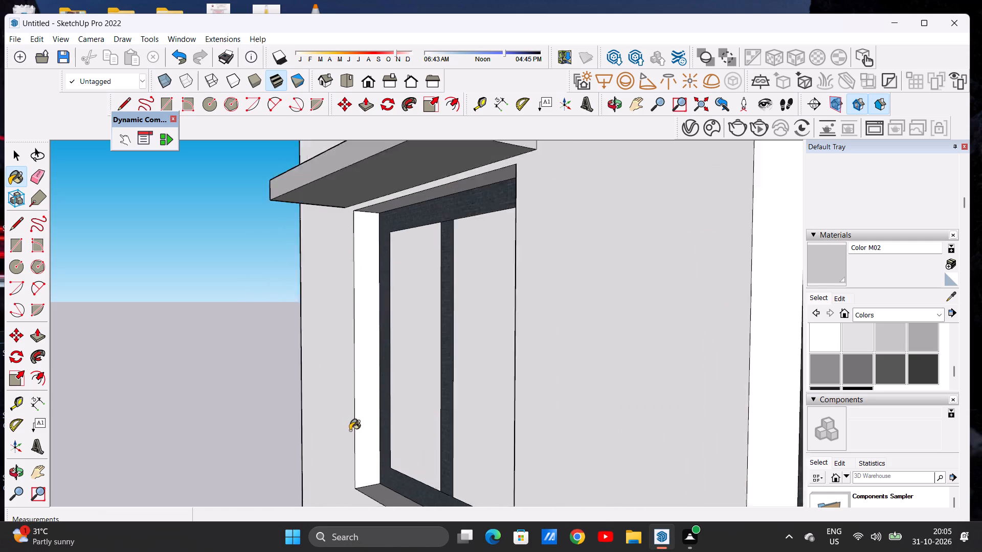
scroll(350, 430, "up", 2)
left_click(366, 419)
scroll(407, 353, "down", 12)
middle_click_drag(420, 372, 450, 441)
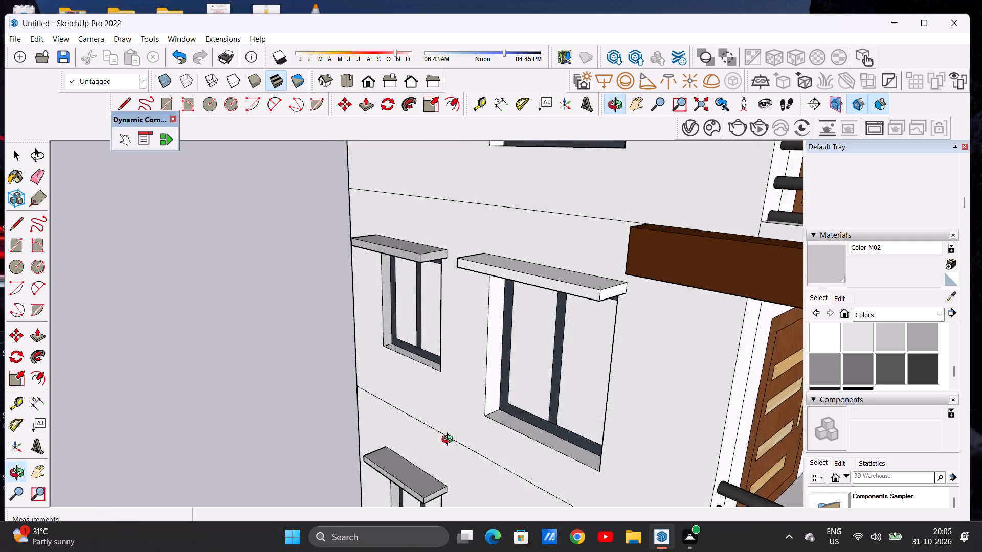
middle_click_drag(450, 441, 458, 453)
middle_click_drag(368, 378, 605, 322)
middle_click_drag(303, 346, 383, 351)
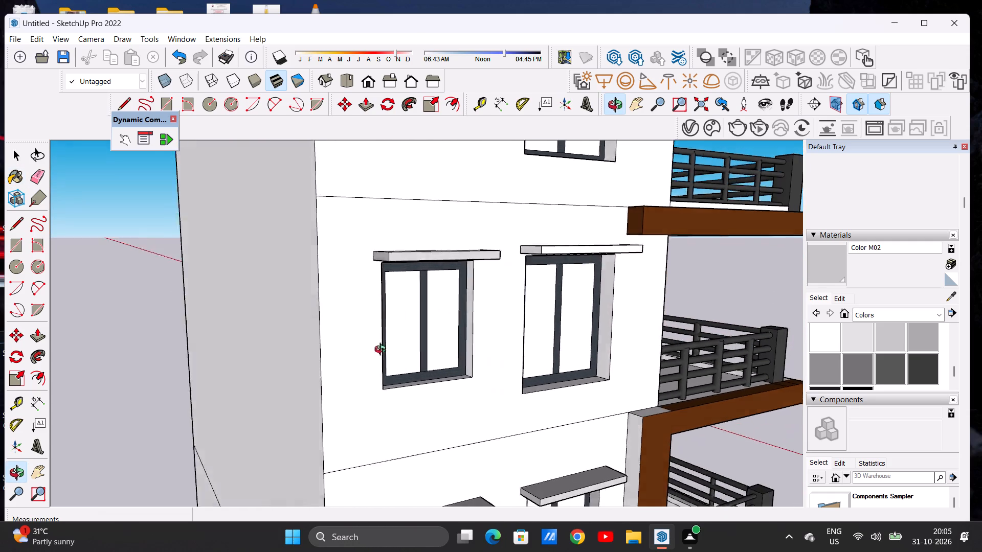
middle_click_drag(383, 351, 416, 367)
scroll(487, 361, "up", 1)
scroll(489, 365, "down", 1)
scroll(489, 369, "up", 11)
left_click(500, 420)
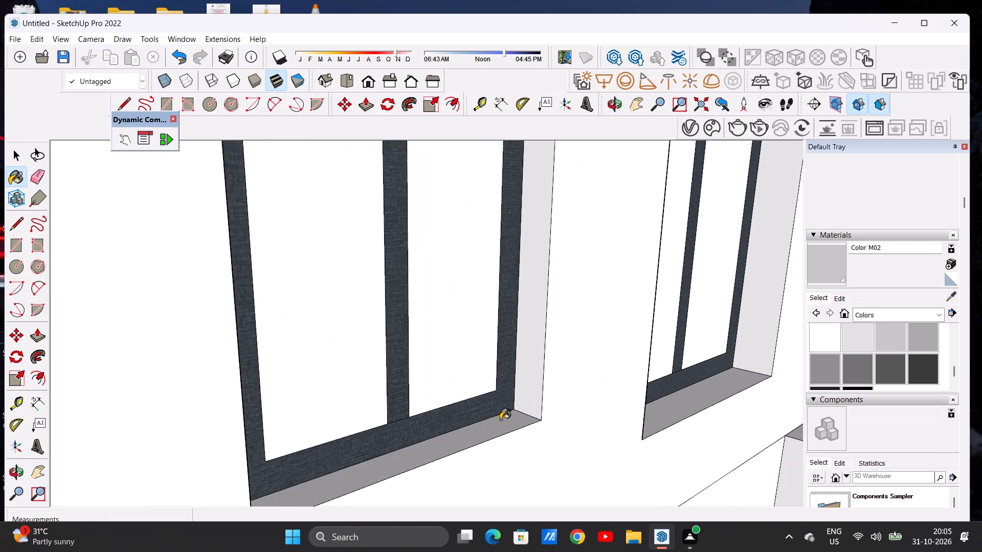
left_click(530, 373)
Paint the head reveal of the smaller second-row window with Color M02.
scroll(492, 378, "down", 8)
middle_click_drag(507, 359, 383, 311)
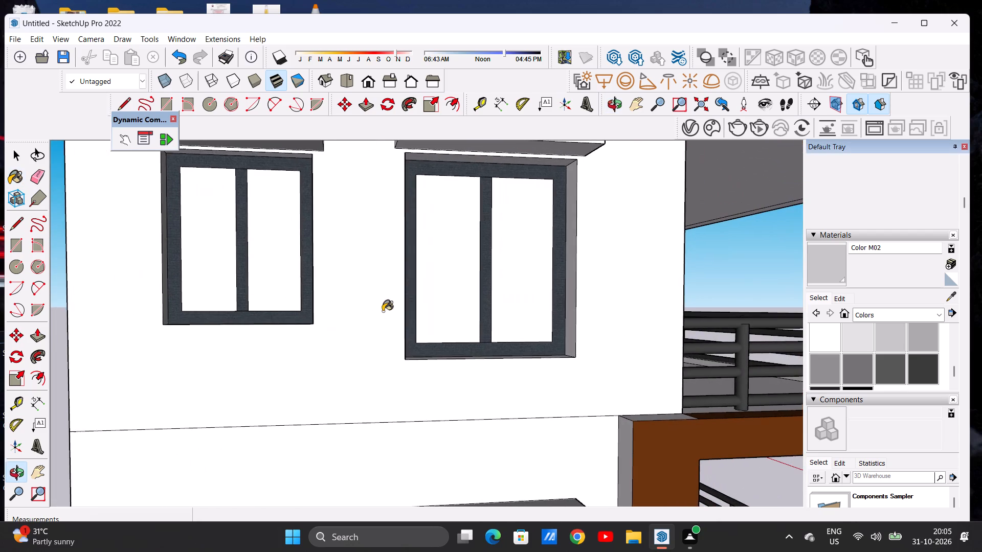
scroll(403, 346, "down", 15)
scroll(344, 287, "up", 5)
scroll(344, 287, "down", 1)
scroll(344, 287, "up", 1)
scroll(395, 337, "up", 1)
scroll(395, 337, "down", 1)
scroll(395, 337, "up", 6)
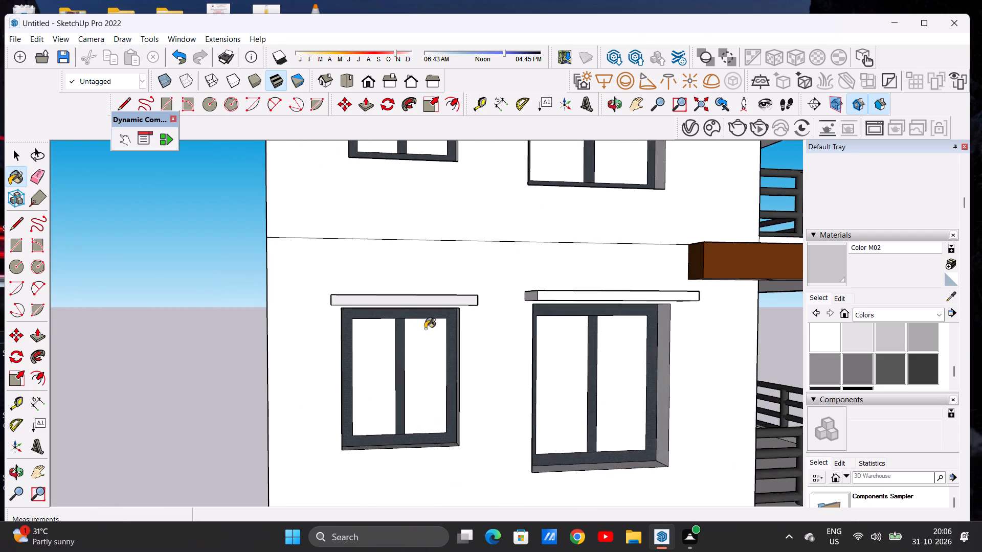
middle_click_drag(425, 328, 318, 250)
scroll(322, 249, "up", 10)
scroll(337, 247, "down", 1)
scroll(337, 247, "up", 1)
left_click(336, 241)
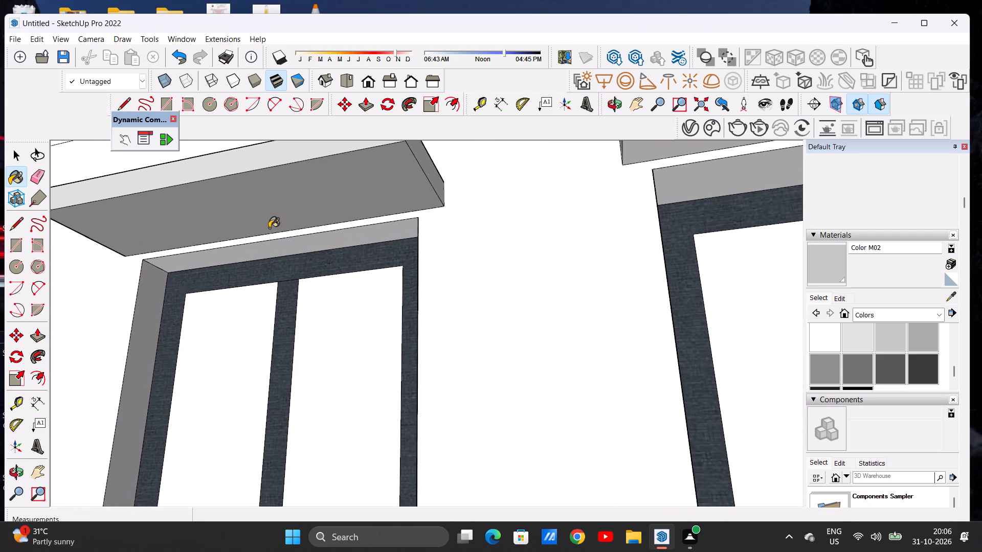
scroll(319, 246, "down", 1)
scroll(319, 246, "up", 1)
scroll(319, 246, "down", 8)
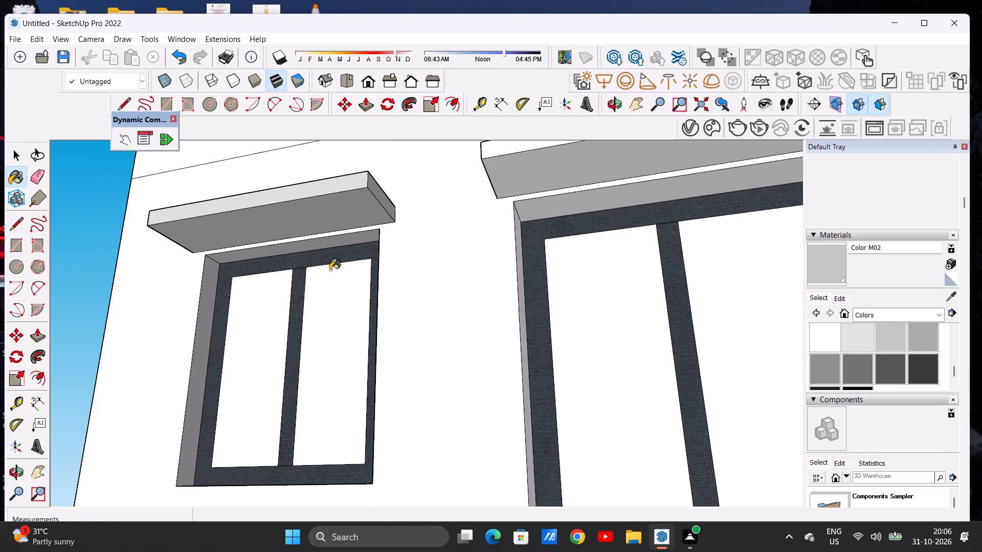
scroll(330, 270, "down", 12)
Paint the larger second-row window's sill and its side reveal nearest the building corner with Color M02.
middle_click_drag(404, 279, 429, 344)
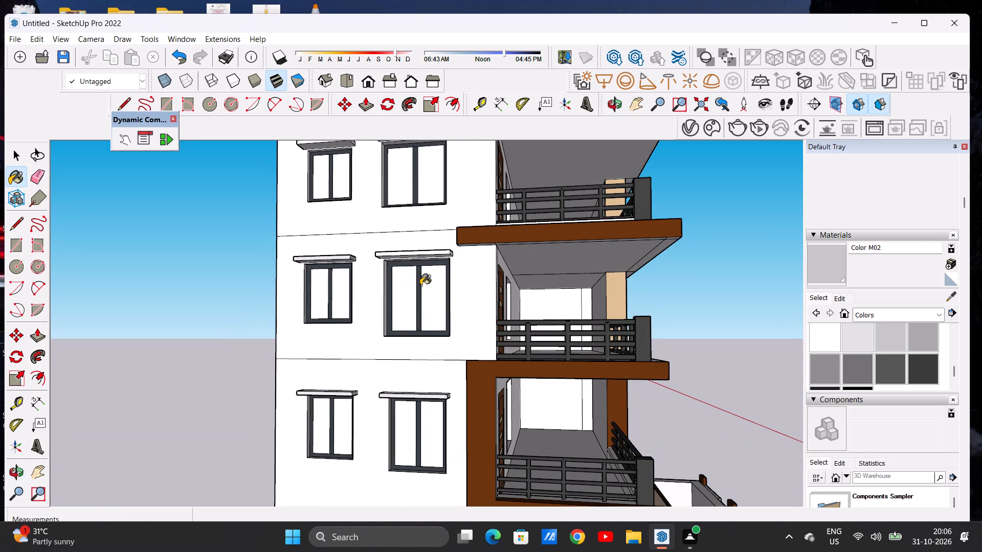
scroll(420, 285, "down", 6)
scroll(419, 292, "up", 1)
middle_click_drag(411, 305, 372, 381)
scroll(380, 340, "up", 14)
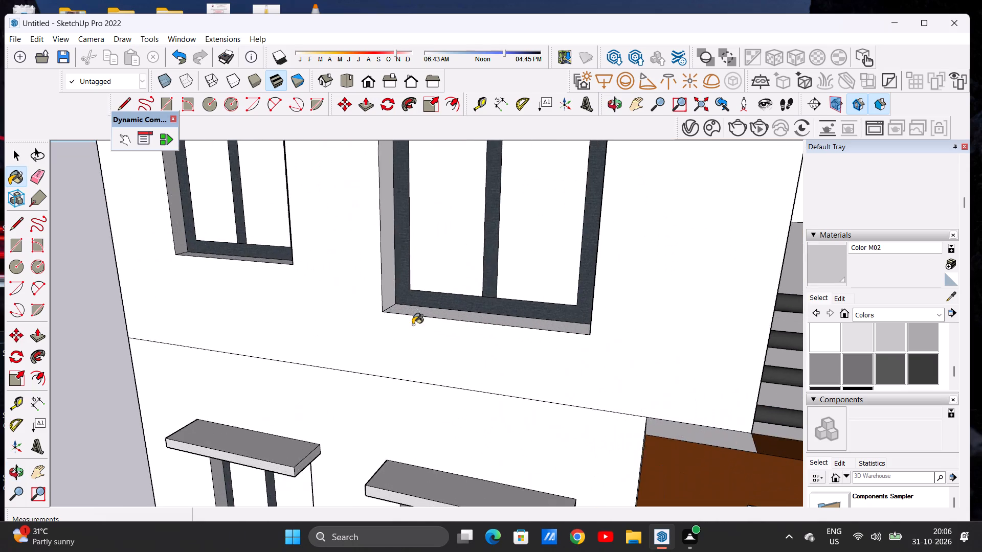
scroll(413, 325, "up", 7)
middle_click_drag(382, 284, 365, 351)
left_click(342, 314)
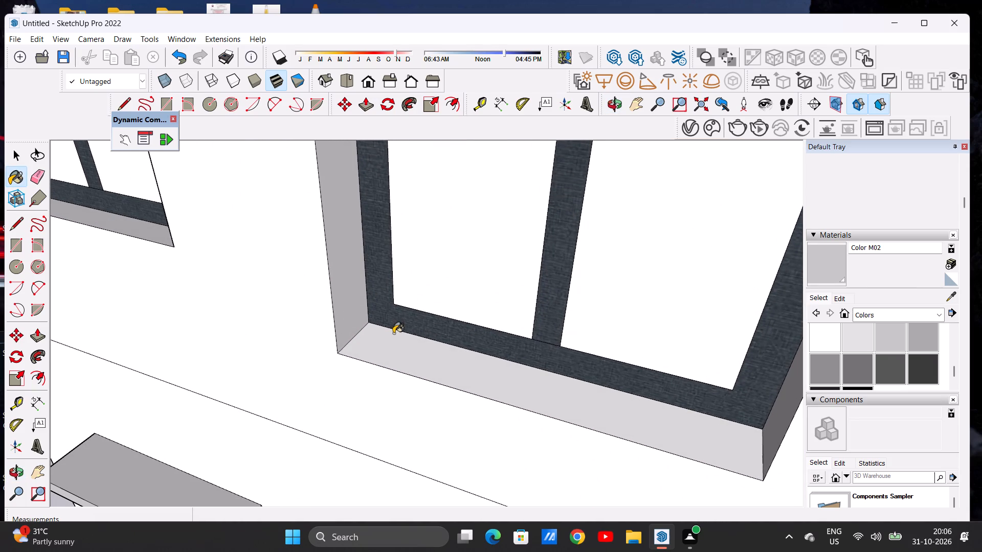
left_click(388, 344)
Apply Color M02 to the larger second-row window's head and balcony-side reveals, and go over its corner-side reveal.
scroll(390, 334, "down", 11)
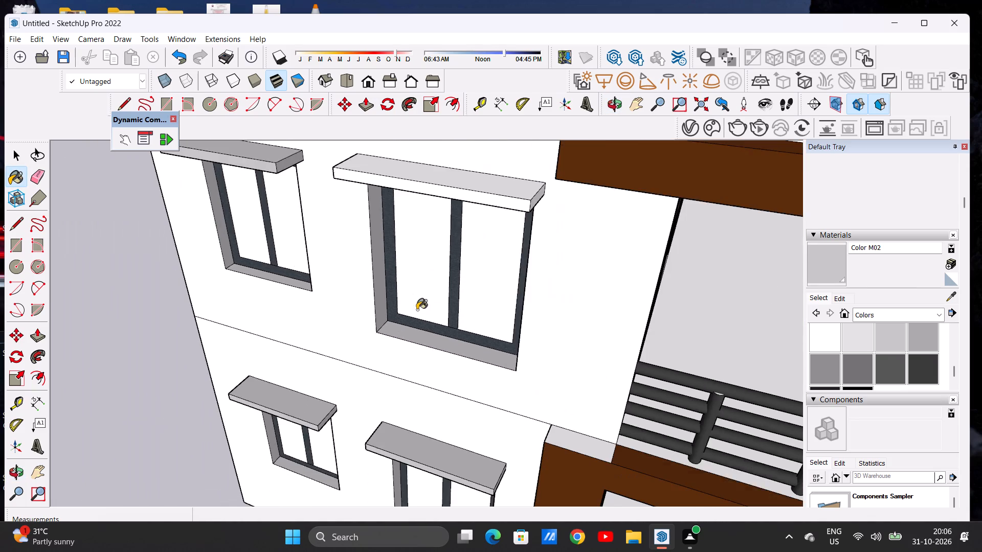
scroll(420, 319, "down", 4)
middle_click_drag(406, 314, 470, 261)
scroll(403, 278, "down", 7)
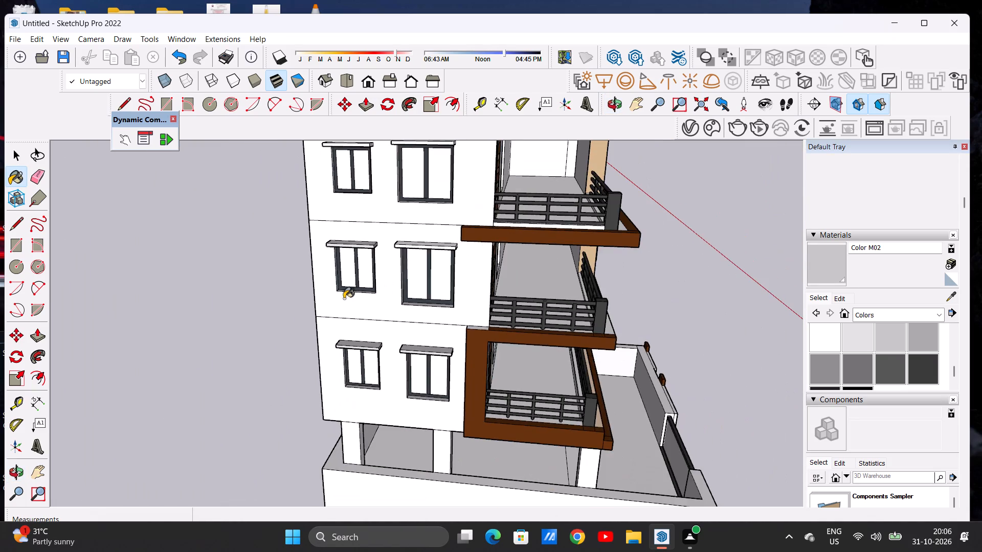
middle_click_drag(430, 285, 538, 267)
middle_click_drag(466, 327, 477, 293)
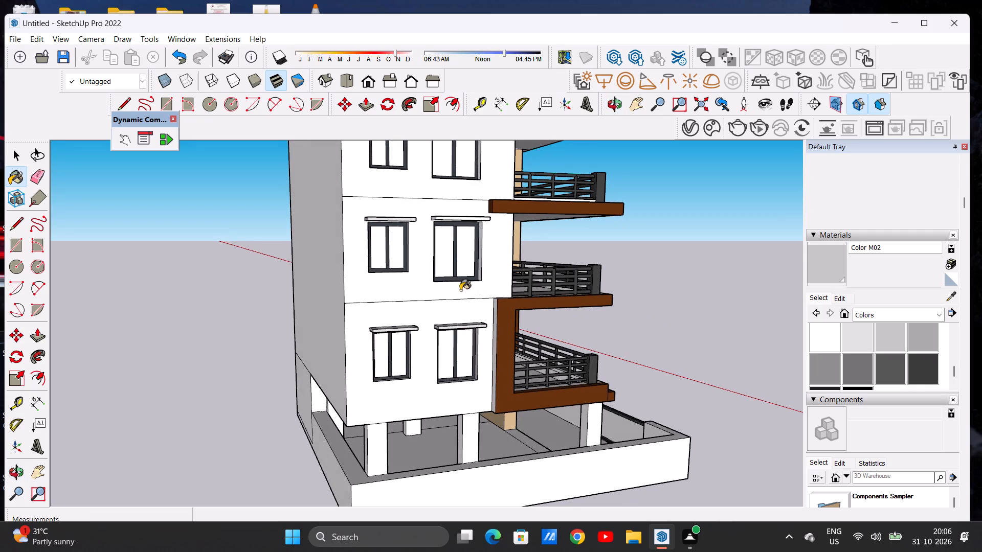
scroll(384, 237, "down", 5)
scroll(449, 229, "up", 5)
scroll(449, 229, "down", 1)
scroll(449, 229, "up", 5)
scroll(438, 244, "down", 1)
scroll(438, 244, "up", 8)
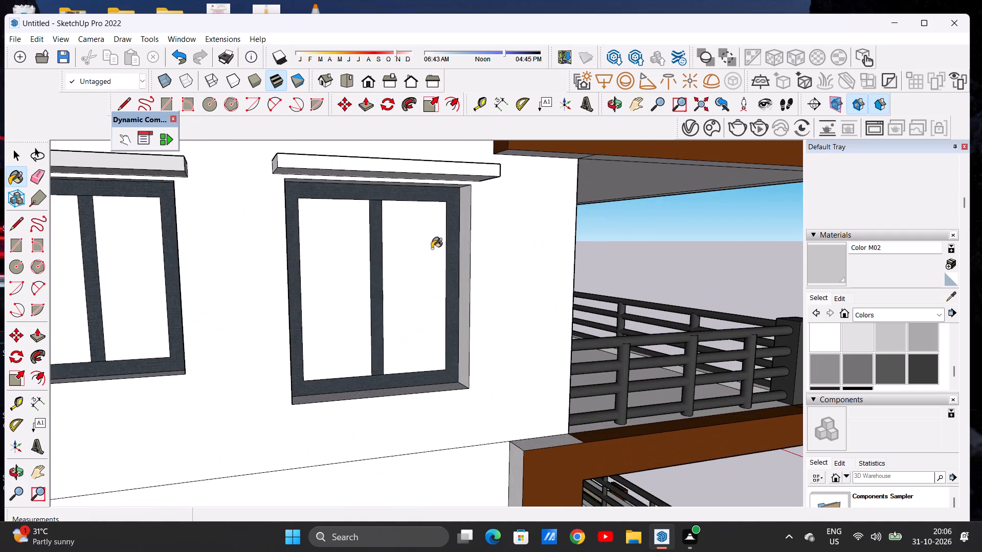
middle_click(440, 237)
scroll(377, 265, "down", 6)
middle_click_drag(387, 237, 388, 232)
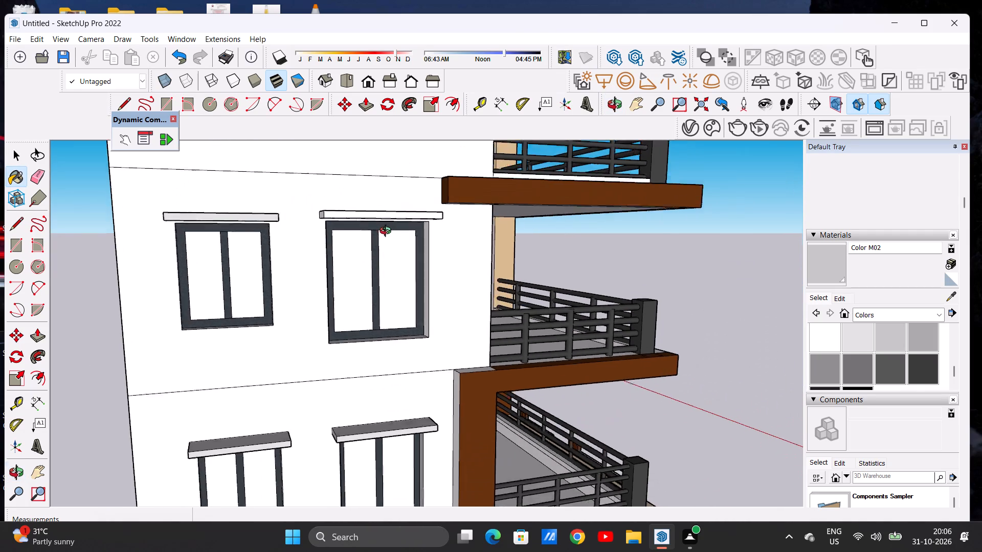
middle_click_drag(388, 232, 396, 184)
scroll(418, 180, "up", 15)
scroll(429, 196, "down", 1)
scroll(429, 196, "up", 3)
left_click(435, 178)
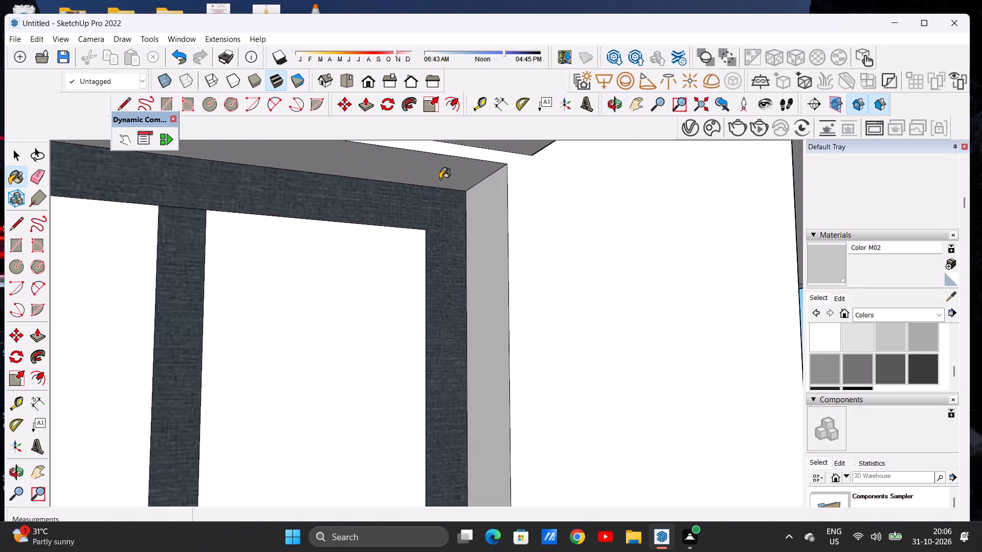
left_click(489, 220)
scroll(443, 258, "down", 12)
middle_click_drag(429, 267, 412, 260)
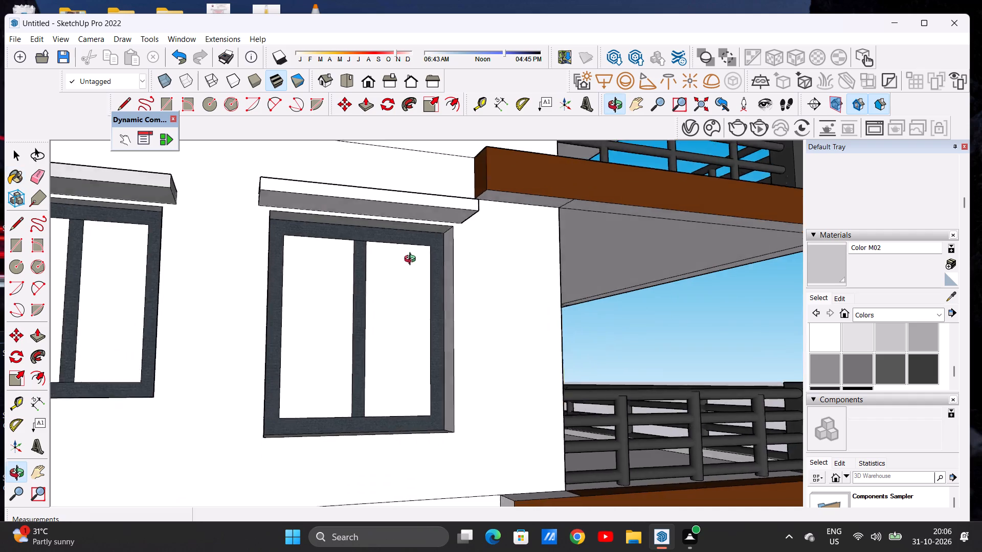
middle_click_drag(412, 260, 193, 278)
scroll(207, 290, "up", 5)
scroll(208, 291, "down", 1)
left_click(206, 291)
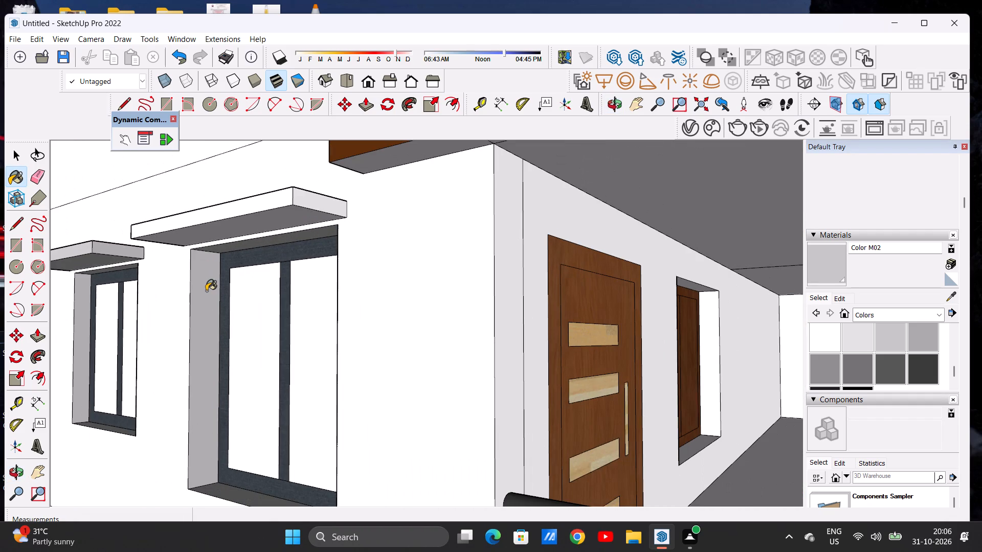
Paint the front face and balcony-side end of the larger second-row window's sunshade with Color M02.
scroll(242, 295, "down", 9)
middle_click_drag(283, 289, 271, 325)
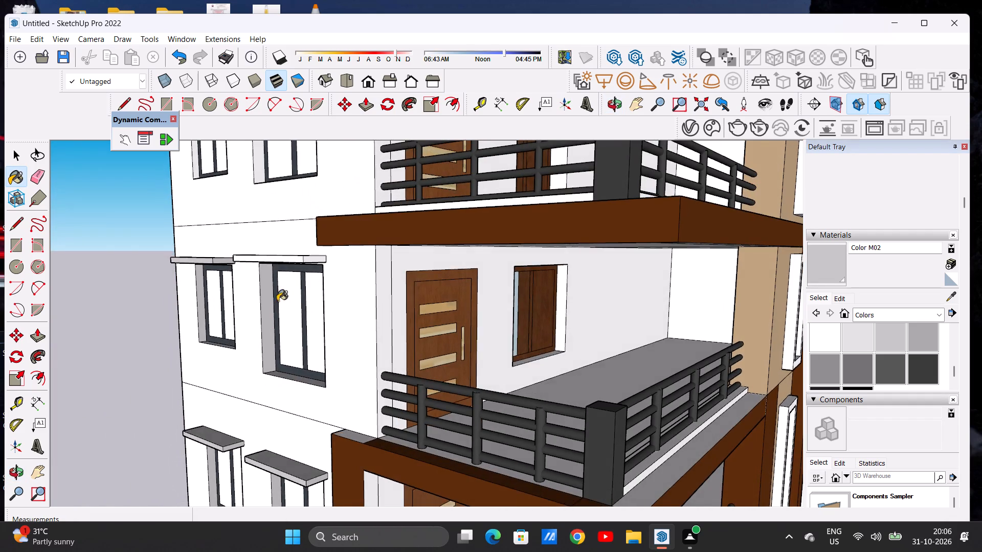
scroll(283, 283, "up", 10)
scroll(333, 232, "down", 1)
scroll(334, 232, "up", 2)
scroll(334, 232, "down", 1)
left_click(334, 232)
left_click(331, 233)
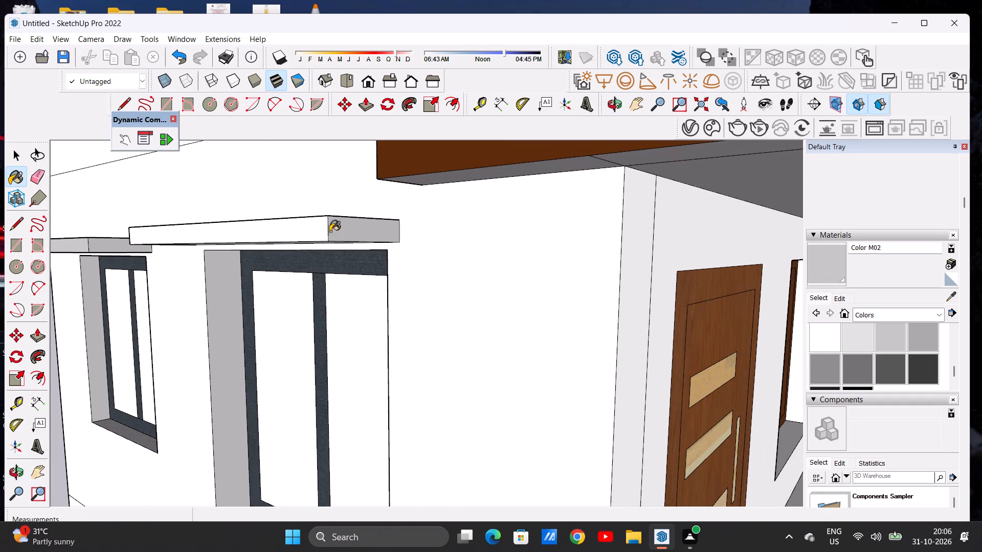
left_click(318, 230)
middle_click_drag(338, 252, 367, 219)
left_click(368, 191)
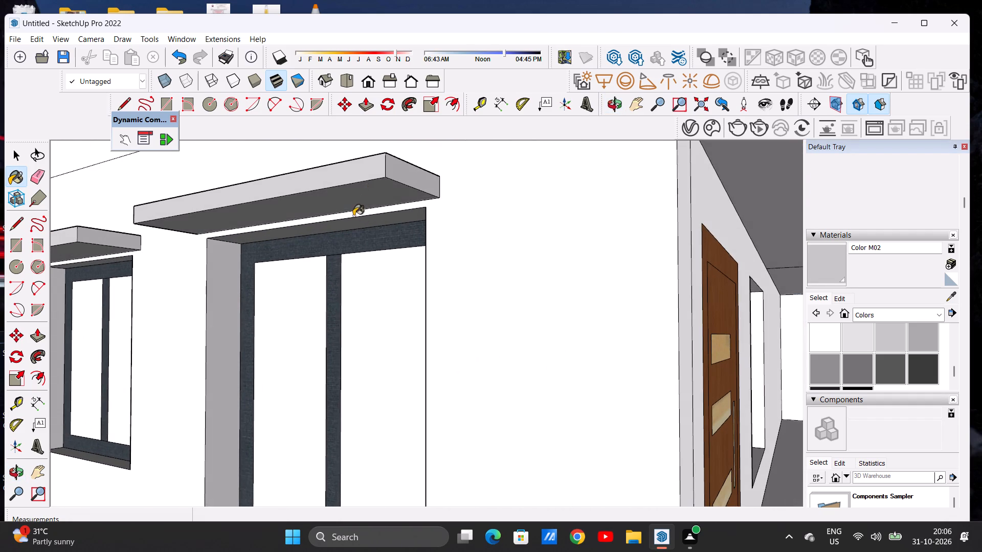
Apply Color M02 to the top, corner-side end and underside of the larger second-row window's sunshade.
scroll(352, 250, "down", 5)
middle_click_drag(285, 249, 424, 329)
middle_click_drag(262, 307, 493, 324)
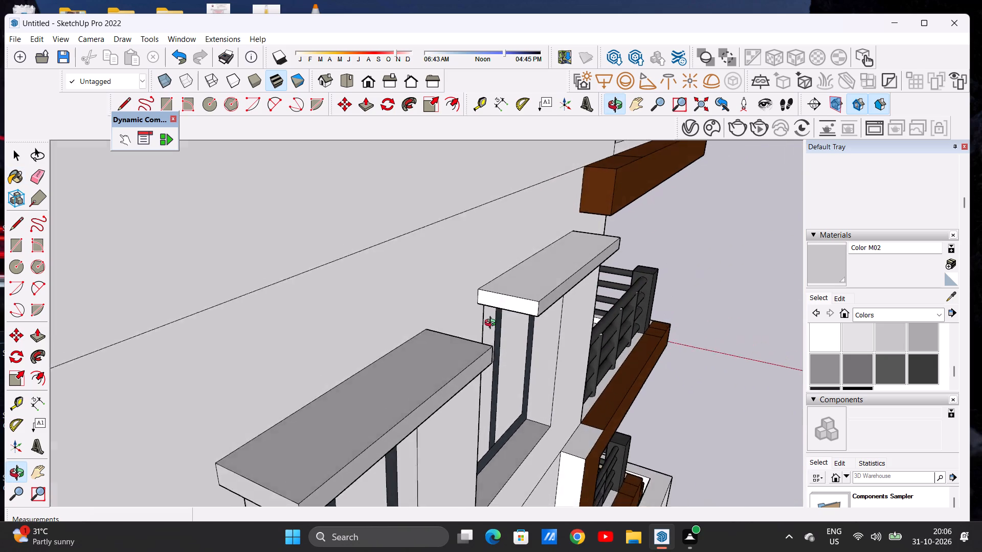
middle_click_drag(493, 324, 493, 312)
scroll(104, 334, "down", 8)
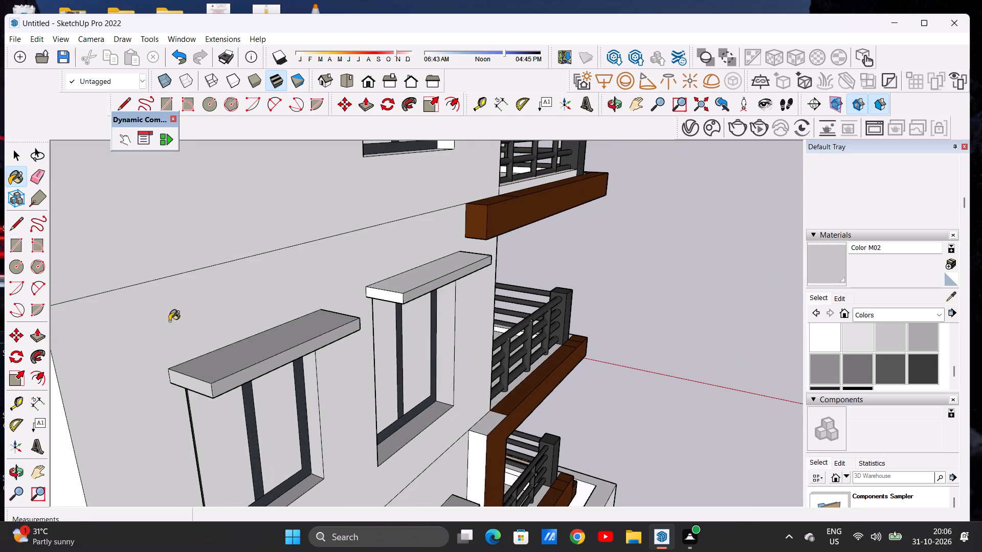
scroll(418, 284, "up", 7)
scroll(410, 288, "down", 1)
scroll(400, 295, "up", 6)
left_click(386, 294)
left_click(369, 316)
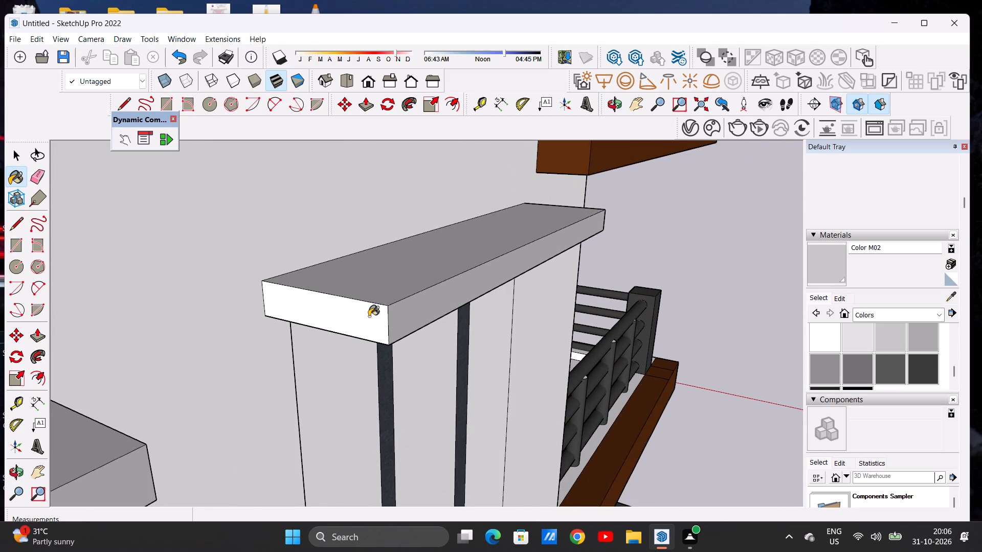
scroll(369, 316, "down", 5)
middle_click_drag(390, 326, 343, 226)
scroll(362, 261, "up", 2)
scroll(362, 261, "down", 1)
scroll(362, 261, "up", 3)
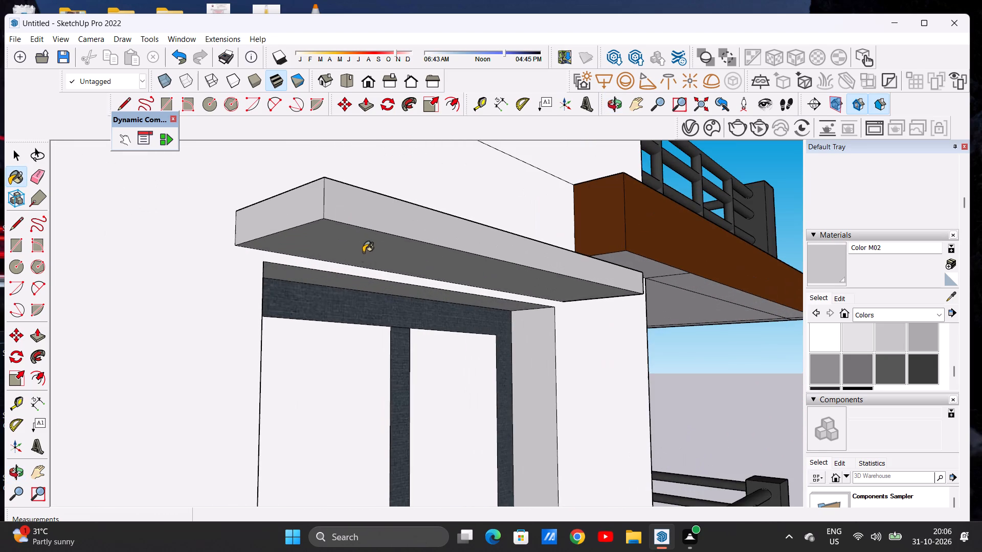
left_click(362, 251)
Paint the corner-side reveal of the larger third-row side window with Color M02.
scroll(363, 269, "down", 4)
middle_click_drag(459, 295, 165, 311)
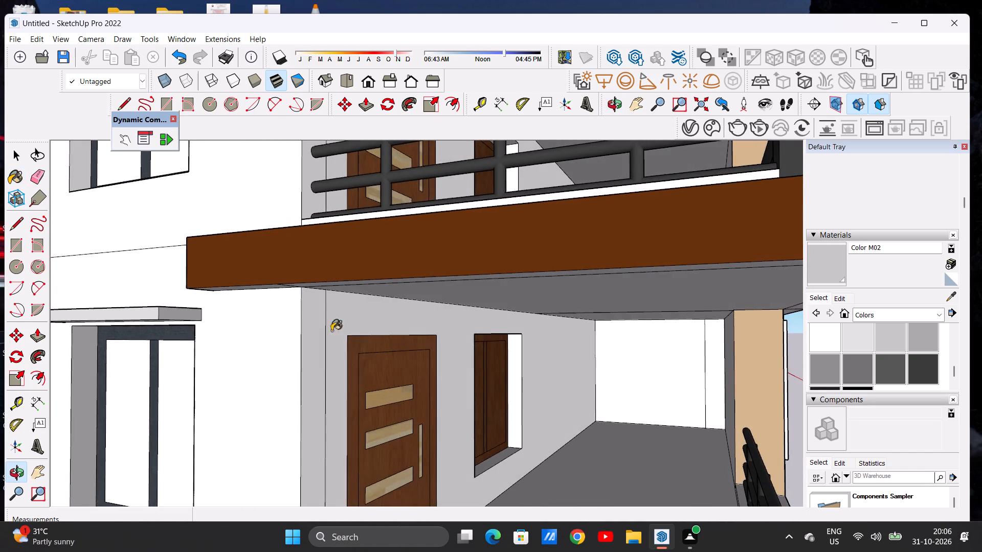
scroll(379, 329, "down", 16)
scroll(426, 357, "up", 6)
scroll(425, 362, "down", 1)
scroll(423, 362, "up", 16)
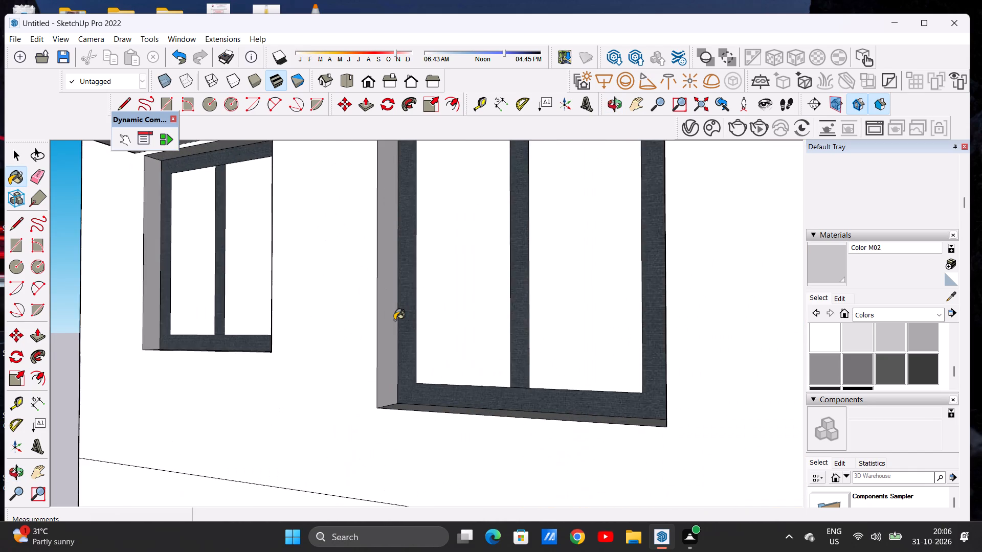
middle_click_drag(409, 287, 311, 339)
left_click(308, 340)
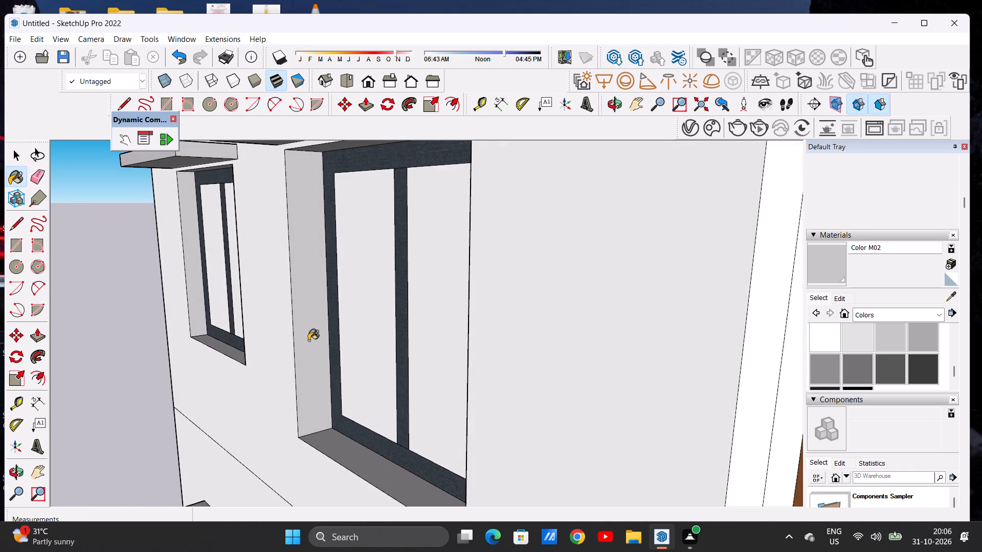
Apply Color M02 to the sill and corner-side reveal of the smaller third-row window.
middle_click_drag(324, 337, 440, 330)
scroll(447, 341, "down", 18)
scroll(424, 355, "down", 6)
scroll(408, 295, "up", 20)
scroll(408, 295, "up", 5)
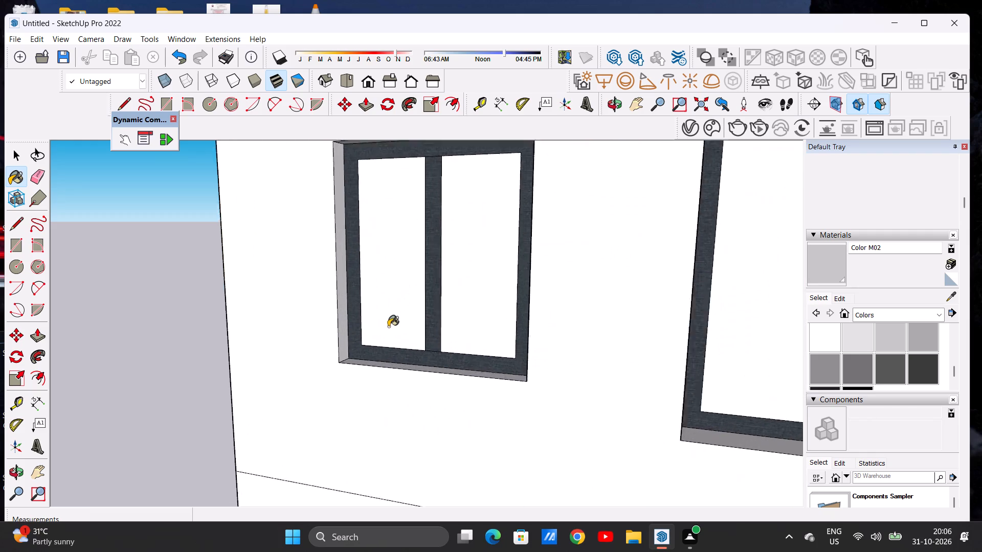
scroll(388, 327, "up", 3)
middle_click_drag(350, 336, 345, 382)
scroll(334, 373, "up", 5)
scroll(333, 372, "down", 1)
scroll(333, 372, "up", 1)
left_click(318, 374)
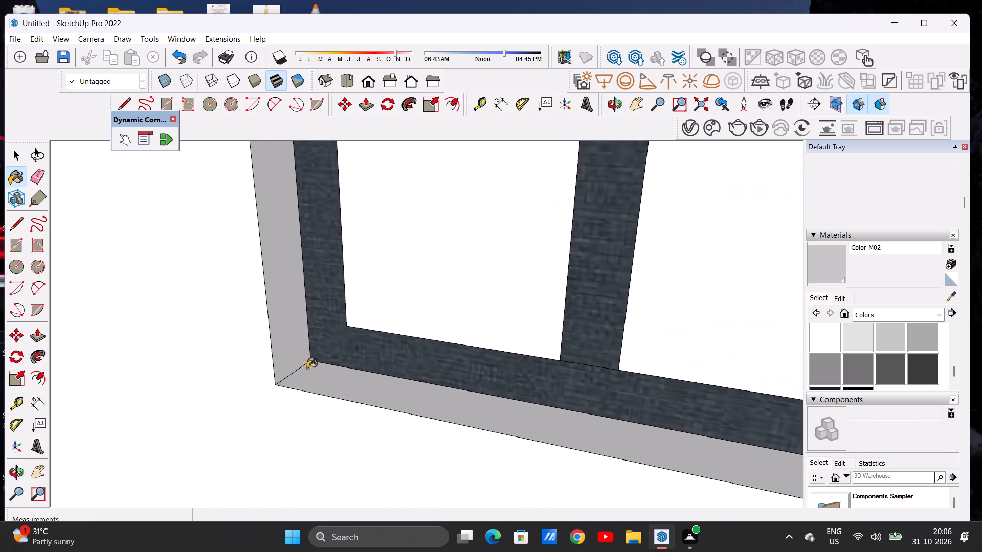
left_click(278, 347)
Paint the head reveal and balcony-side reveal of the smaller third-row window with Color M02.
scroll(323, 377, "down", 20)
middle_click_drag(407, 363, 438, 336)
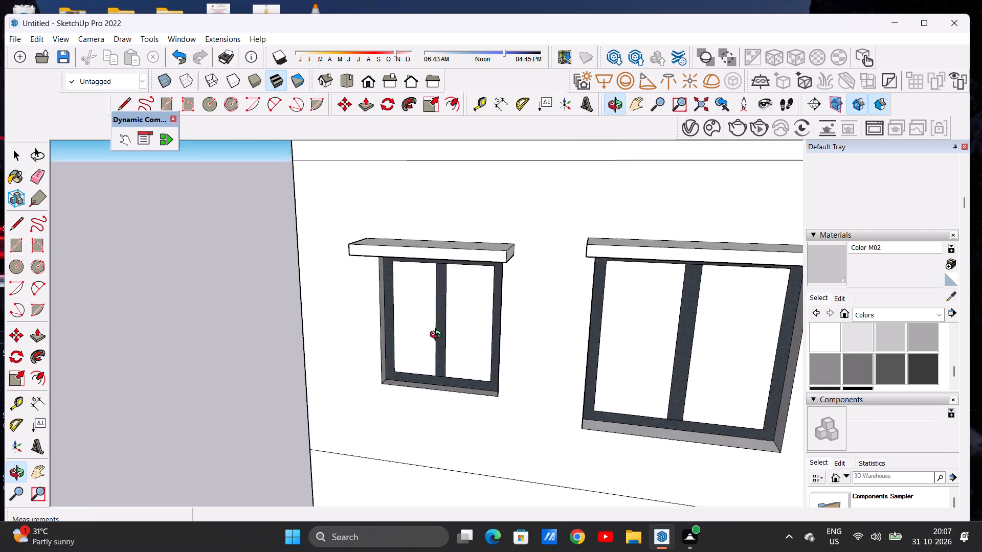
middle_click_drag(438, 336, 525, 225)
scroll(526, 226, "up", 14)
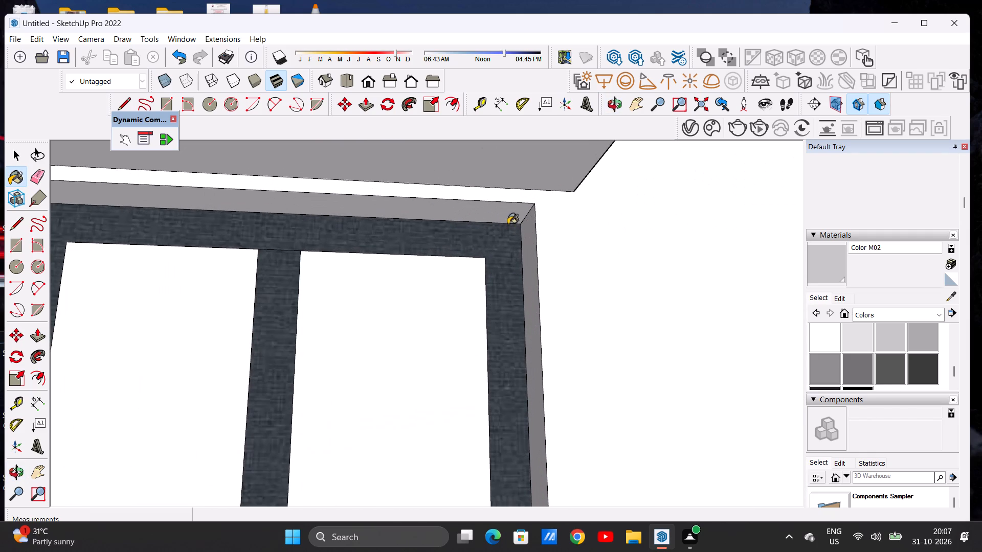
left_click(502, 216)
left_click(529, 232)
Cover the smaller third-row window's sunshade in Color M02 on its underside, front, top and both ends.
scroll(503, 249, "down", 6)
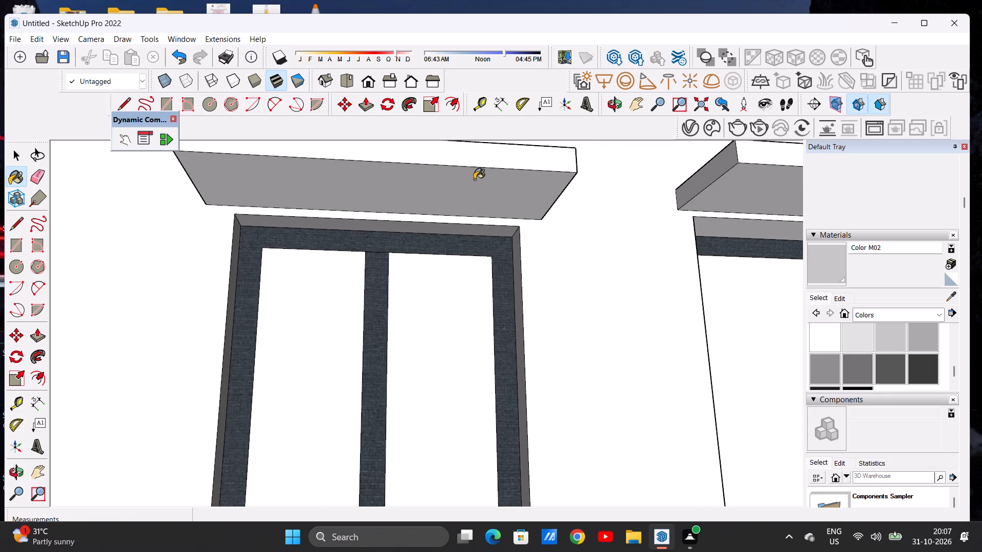
left_click(474, 179)
left_click(466, 162)
scroll(442, 286, "down", 6)
middle_click_drag(348, 284, 371, 300)
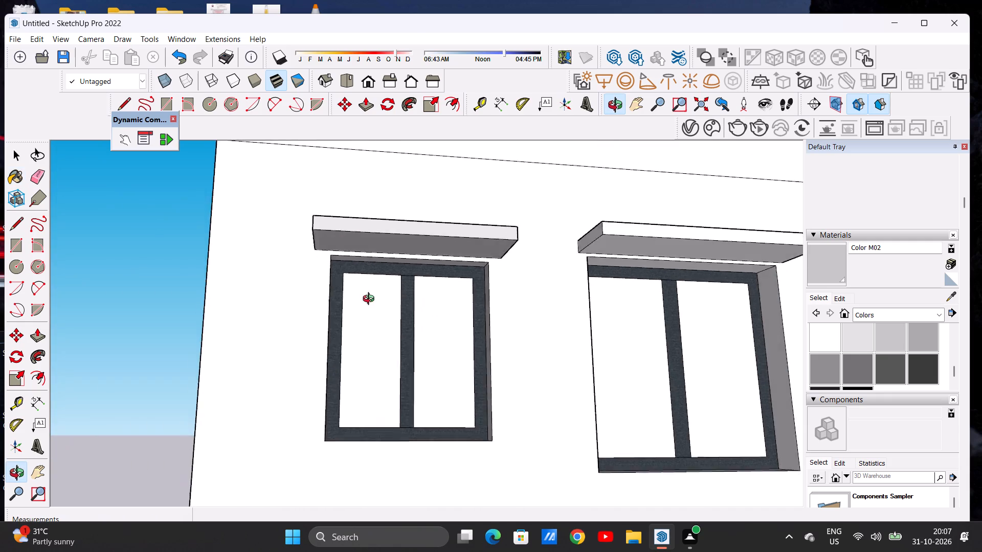
middle_click_drag(371, 300, 477, 400)
scroll(419, 351, "up", 7)
left_click(446, 326)
left_click(467, 304)
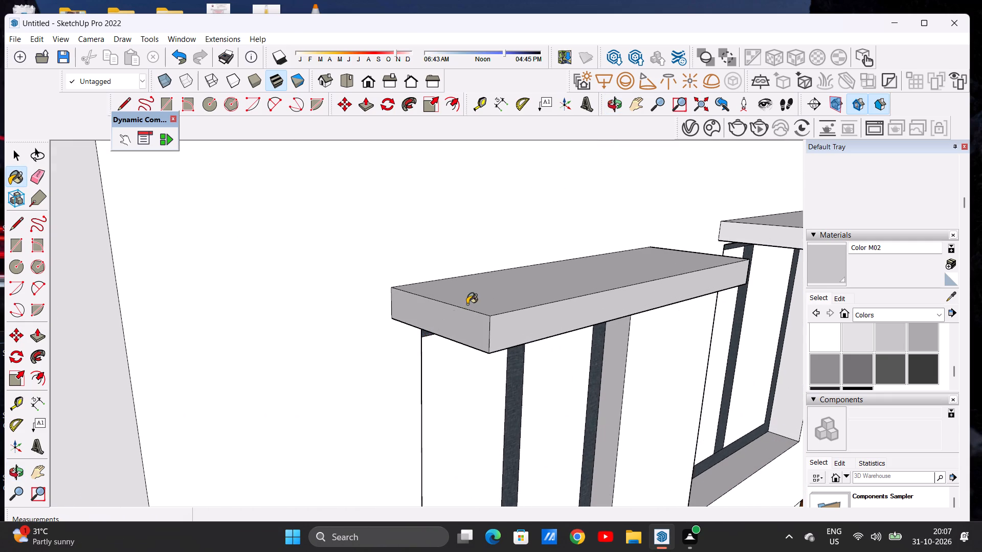
scroll(444, 311, "down", 5)
middle_click_drag(544, 300, 259, 321)
scroll(421, 350, "up", 5)
left_click(495, 362)
Paint the front, top and corner-side end of the larger third-row window's sunshade with Color M02.
scroll(408, 341, "down", 7)
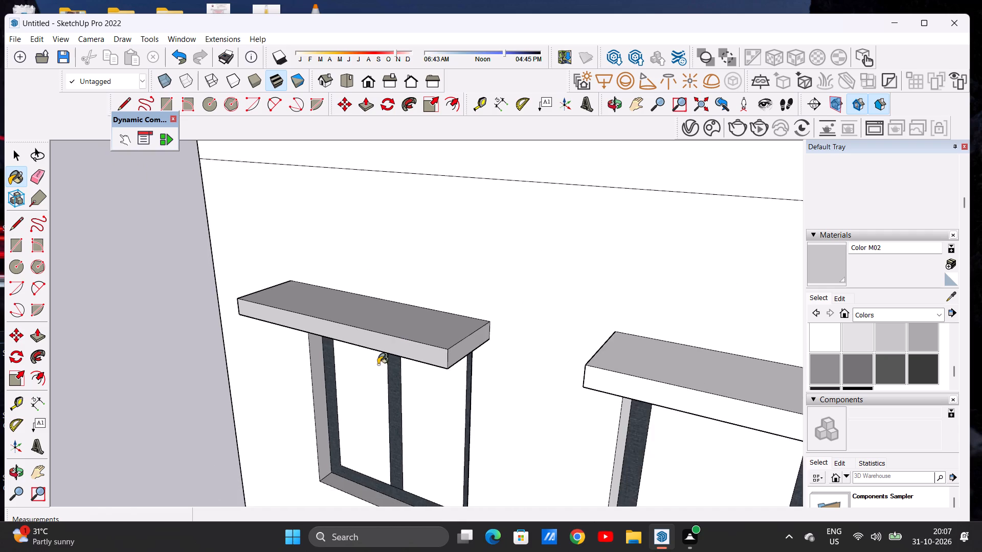
middle_click_drag(363, 383, 441, 328)
scroll(333, 314, "down", 6)
scroll(333, 315, "up", 1)
scroll(332, 319, "down", 5)
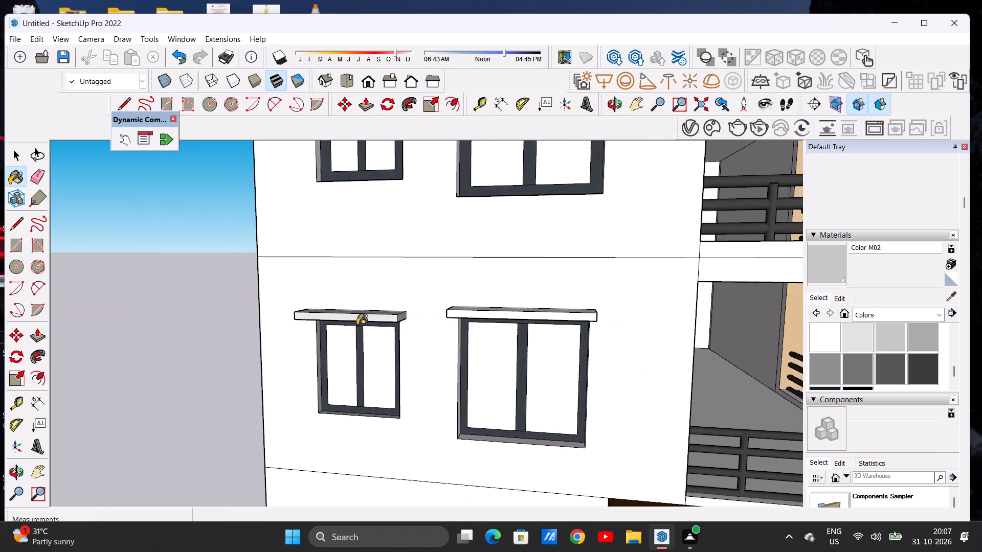
scroll(479, 325, "up", 8)
scroll(476, 314, "down", 1)
scroll(476, 313, "up", 4)
left_click(458, 291)
middle_click_drag(443, 273, 461, 380)
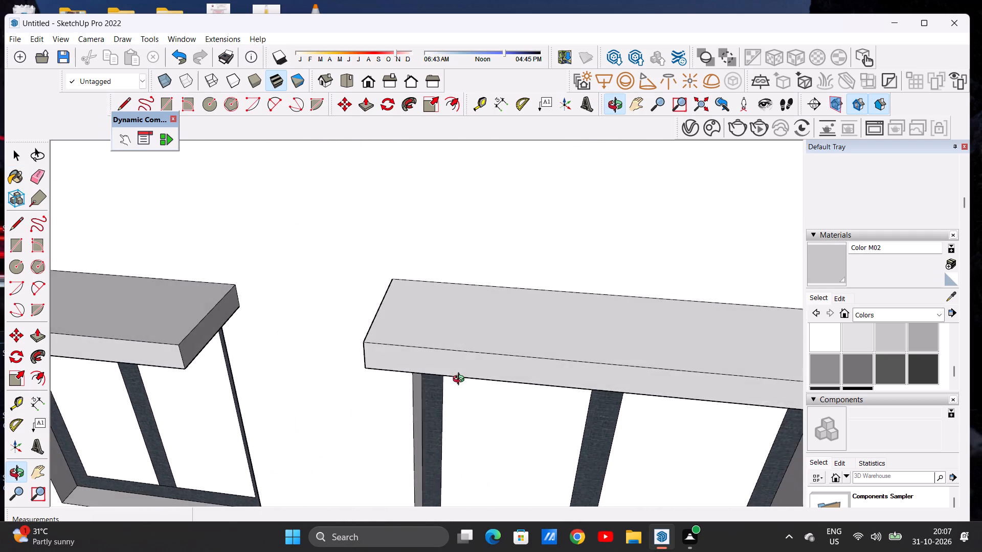
middle_click_drag(461, 380, 461, 381)
left_click(431, 337)
middle_click_drag(381, 353, 539, 311)
left_click(482, 315)
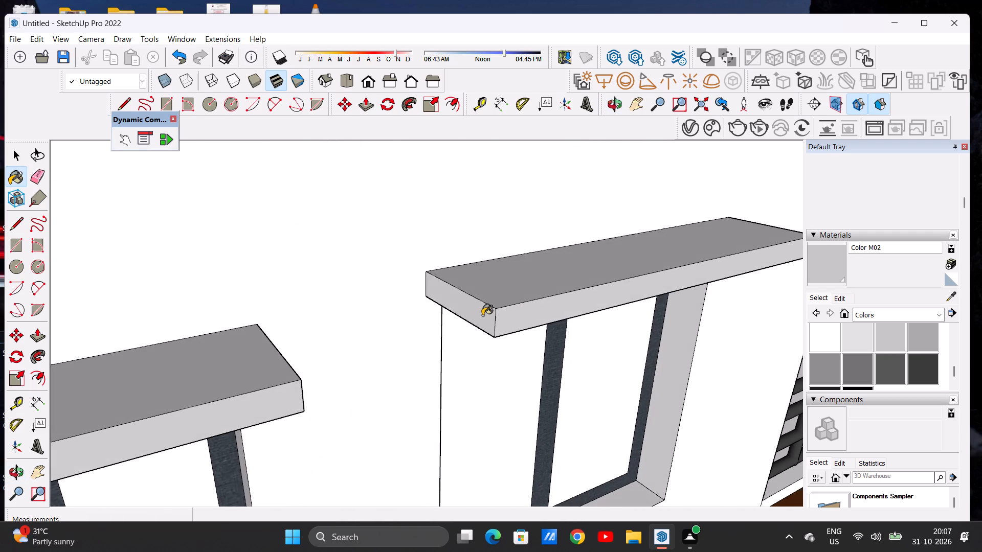
Apply Color M02 to the balcony-side end and underside of the larger third-row sunshade, and go over its front.
scroll(392, 319, "down", 12)
middle_click_drag(556, 294, 310, 292)
scroll(242, 284, "down", 1)
scroll(239, 282, "up", 3)
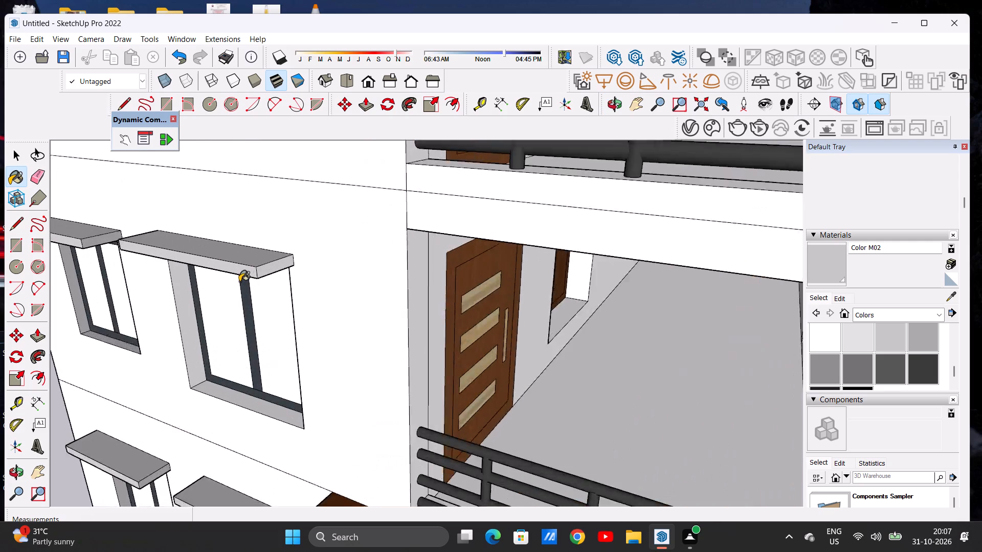
scroll(239, 282, "up", 9)
left_click(276, 267)
left_click(250, 266)
scroll(412, 327, "down", 6)
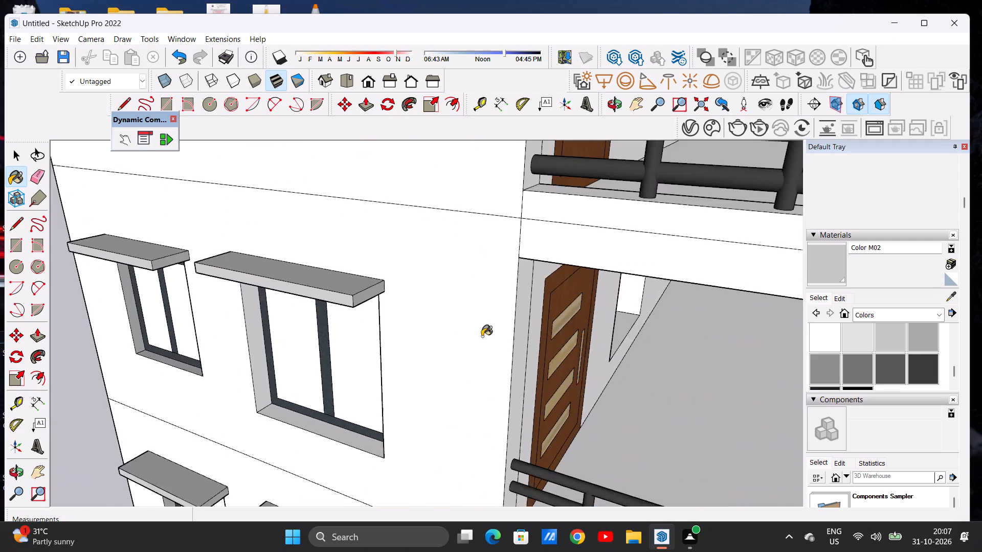
scroll(482, 336, "down", 4)
middle_click_drag(296, 367, 397, 216)
scroll(398, 228, "up", 4)
left_click(397, 229)
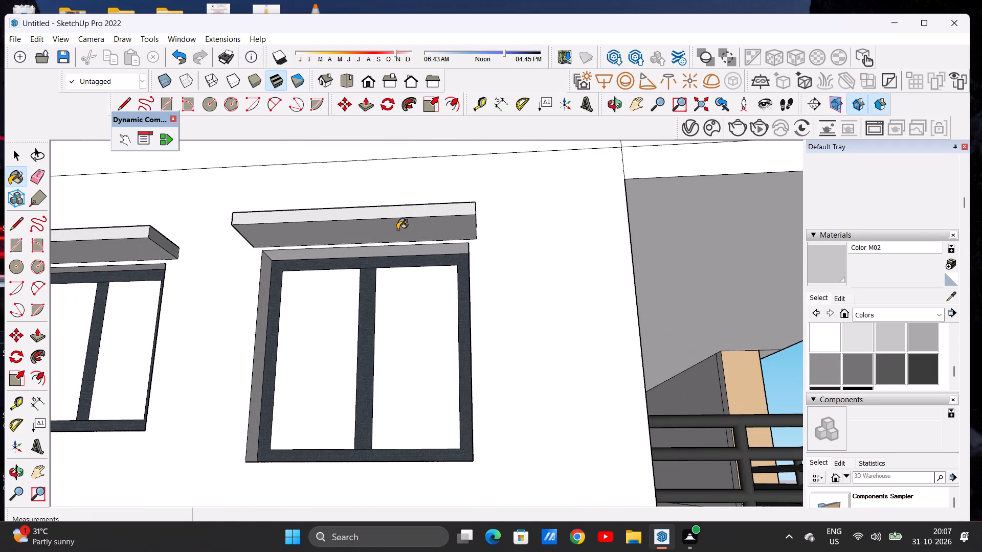
Paint the larger third-row window's sill with Color M02 and go over its corner-side reveal.
scroll(409, 245, "down", 9)
middle_click_drag(371, 277, 273, 394)
scroll(304, 383, "up", 5)
scroll(303, 387, "down", 1)
scroll(303, 387, "up", 1)
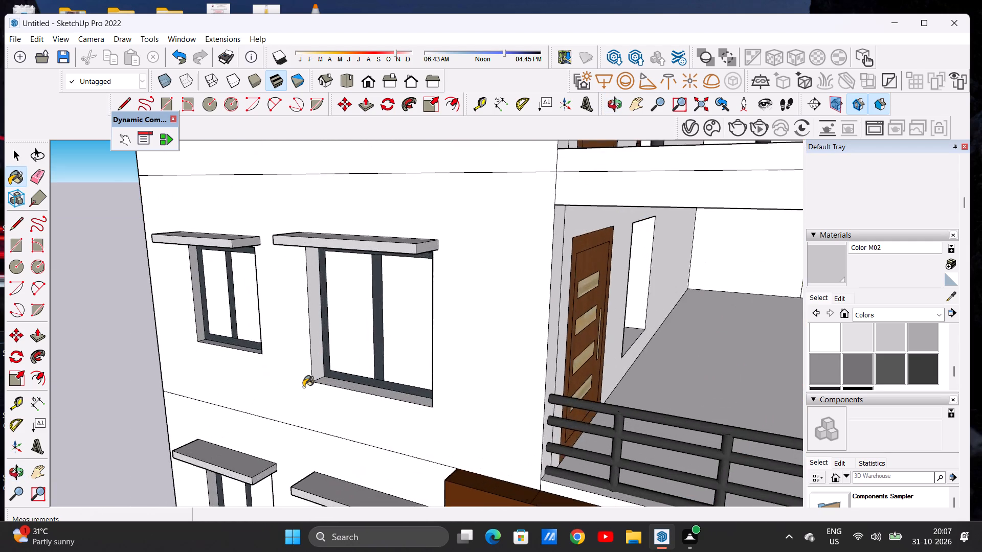
scroll(303, 387, "up", 8)
scroll(328, 371, "down", 1)
scroll(328, 371, "up", 4)
left_click(304, 343)
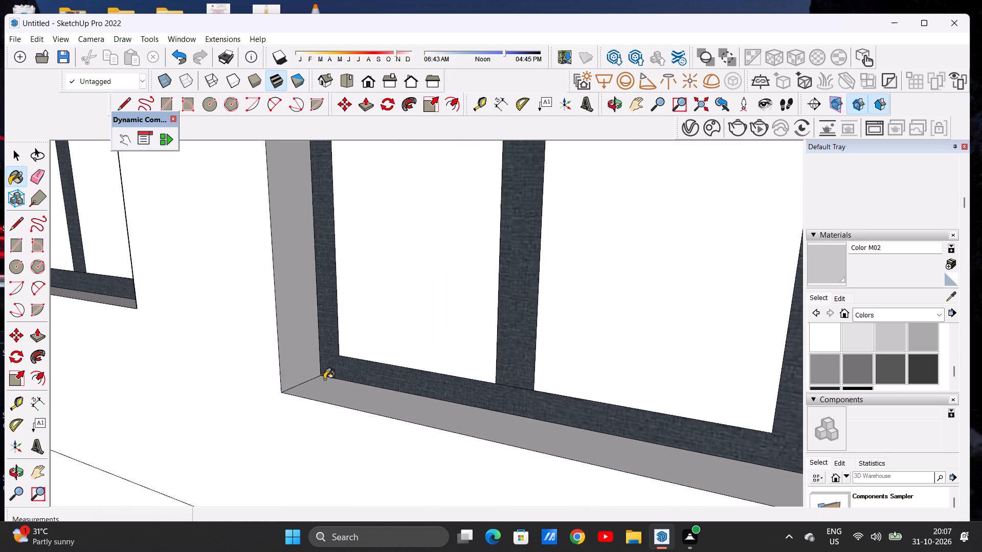
left_click(324, 379)
Apply Color M02 to the head and balcony-side reveals of the larger third-row window.
scroll(321, 371, "down", 14)
middle_click_drag(338, 349, 568, 272)
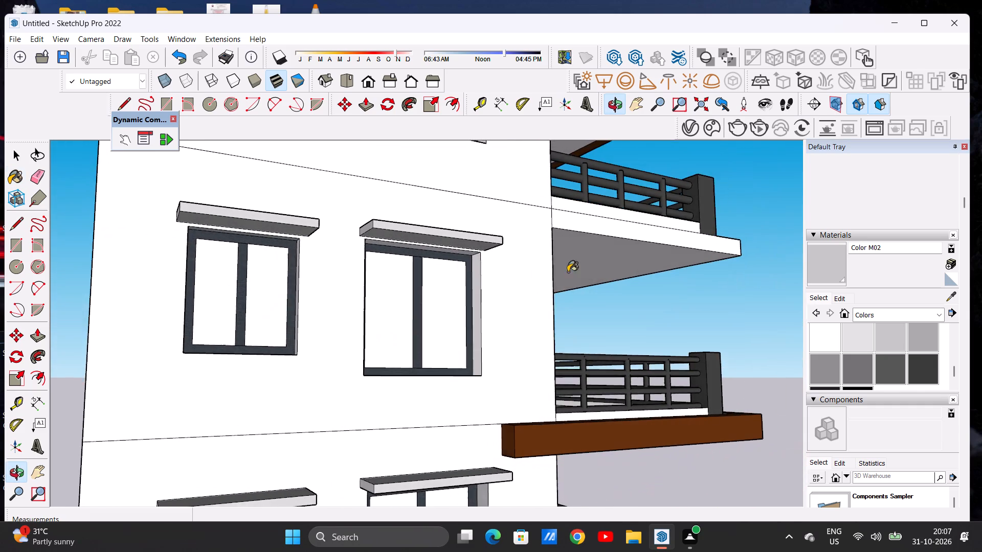
middle_click_drag(568, 272, 568, 271)
scroll(497, 279, "up", 6)
middle_click_drag(386, 332, 397, 286)
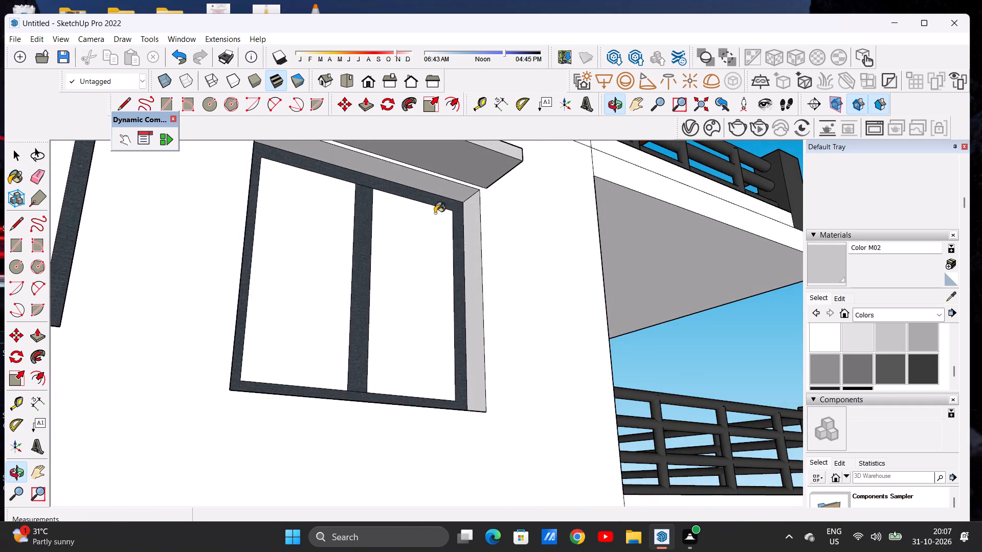
scroll(437, 211, "up", 6)
left_click(462, 178)
left_click(493, 209)
Paint the front, top and balcony-side end of the smaller fourth-row window's sunshade with Color M02.
scroll(501, 249, "down", 8)
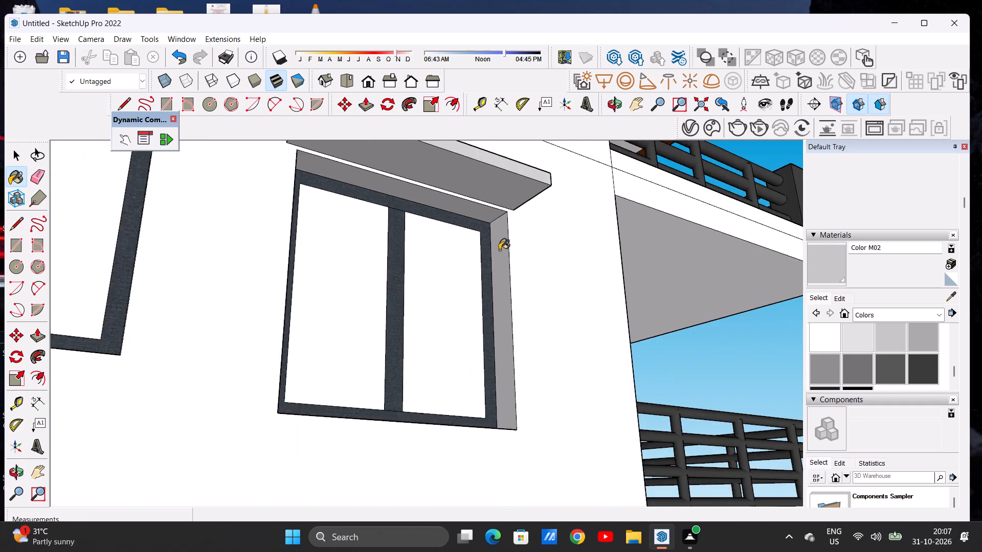
scroll(499, 250, "down", 3)
middle_click_drag(475, 278, 367, 314)
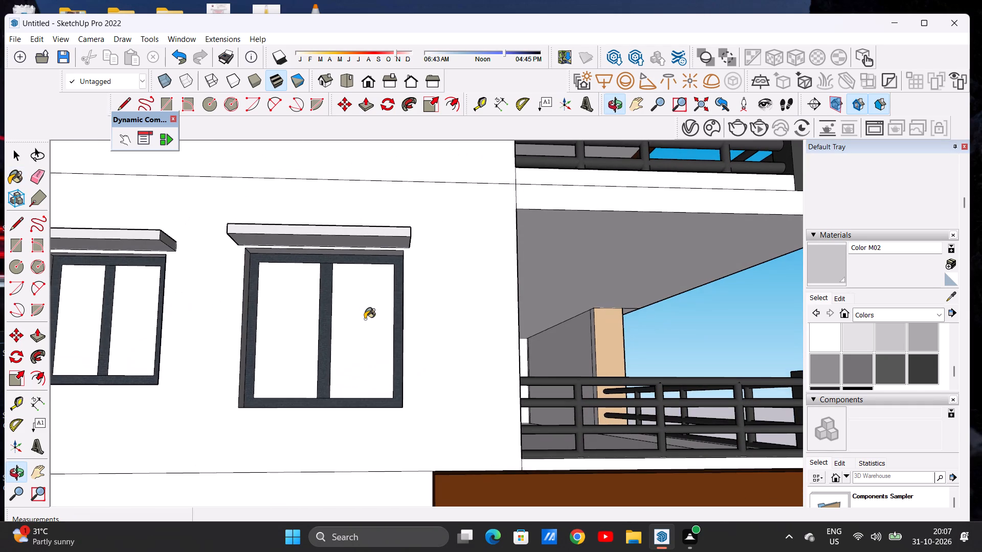
scroll(405, 307, "down", 12)
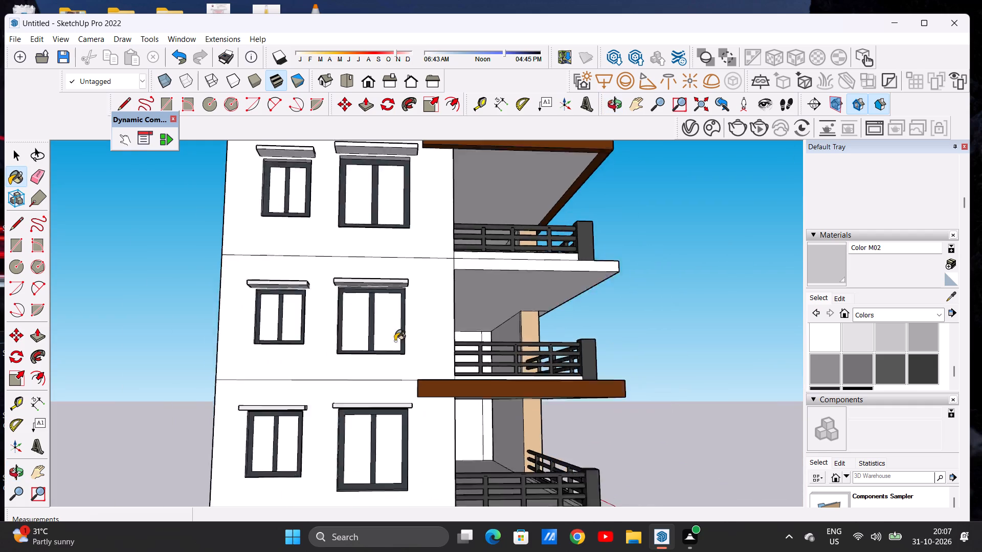
scroll(395, 341, "down", 2)
middle_click_drag(366, 312, 363, 375)
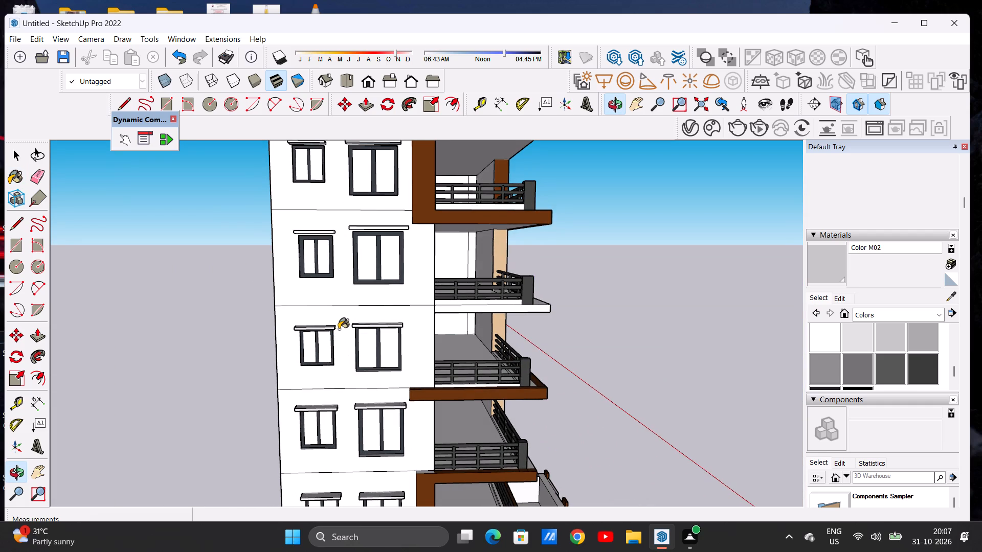
scroll(329, 207, "up", 12)
middle_click_drag(314, 265, 176, 297)
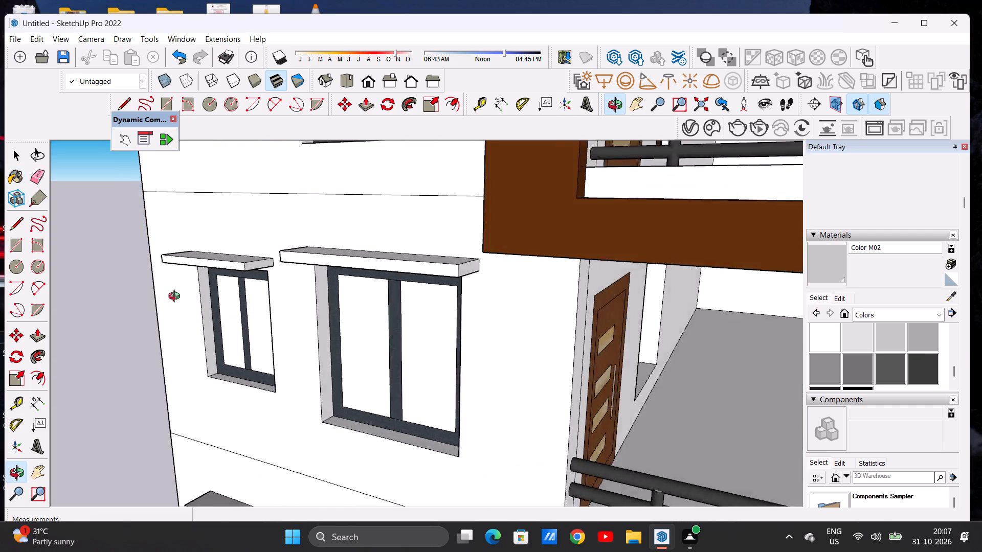
middle_click_drag(176, 297, 178, 354)
scroll(229, 310, "up", 12)
left_click(251, 307)
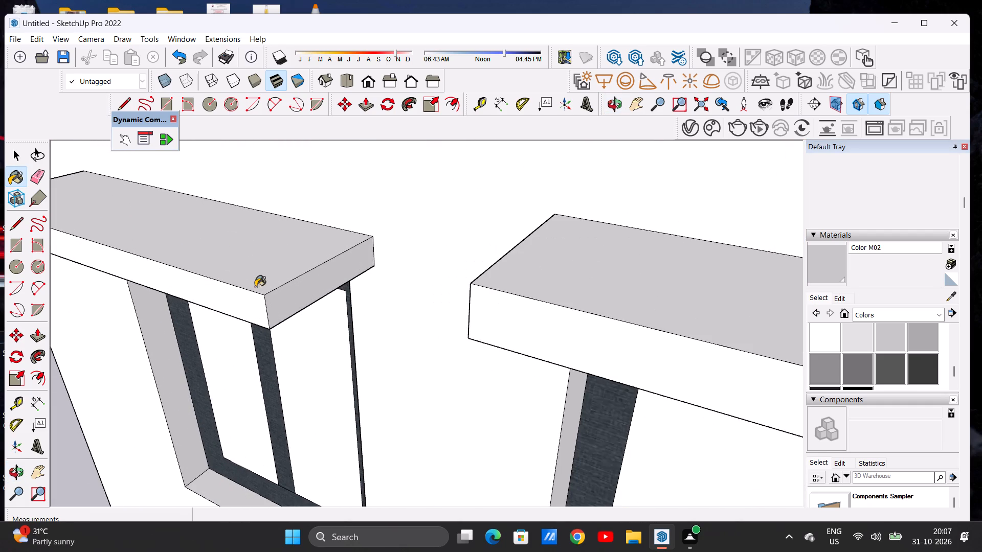
left_click(253, 269)
left_click(282, 302)
scroll(385, 295, "down", 11)
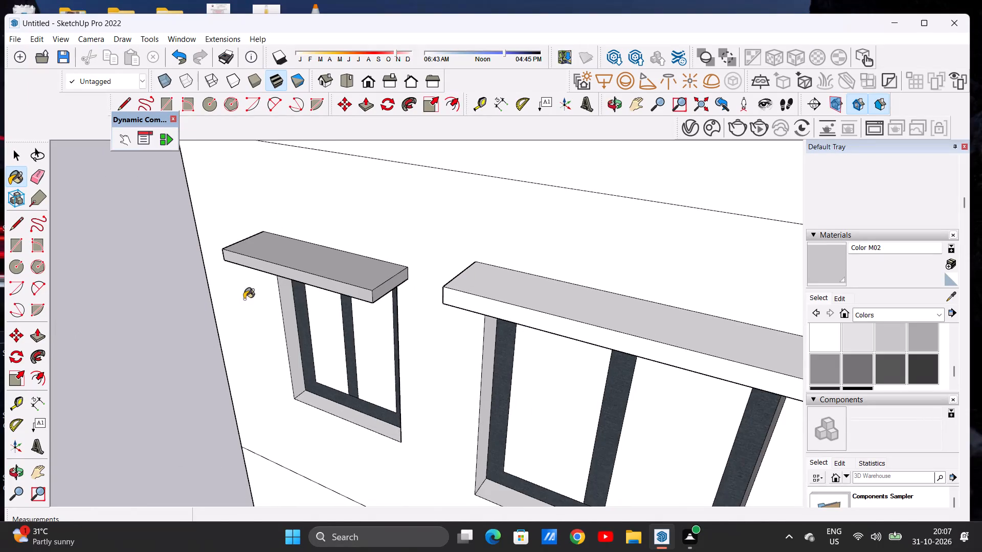
Paint the corner-side end and underside of the smaller fourth-row window's sunshade with Color M02.
middle_click_drag(244, 299, 547, 260)
scroll(432, 280, "up", 7)
left_click(406, 270)
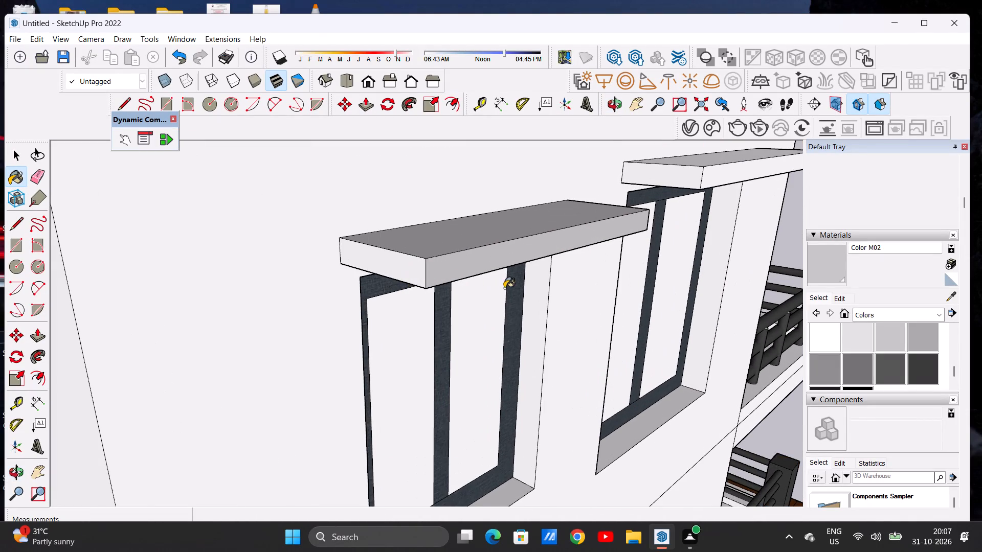
middle_click_drag(498, 285, 341, 187)
left_click(368, 150)
Apply Color M02 to the sill and corner-side reveal of the smaller fourth-row window.
scroll(408, 236, "down", 6)
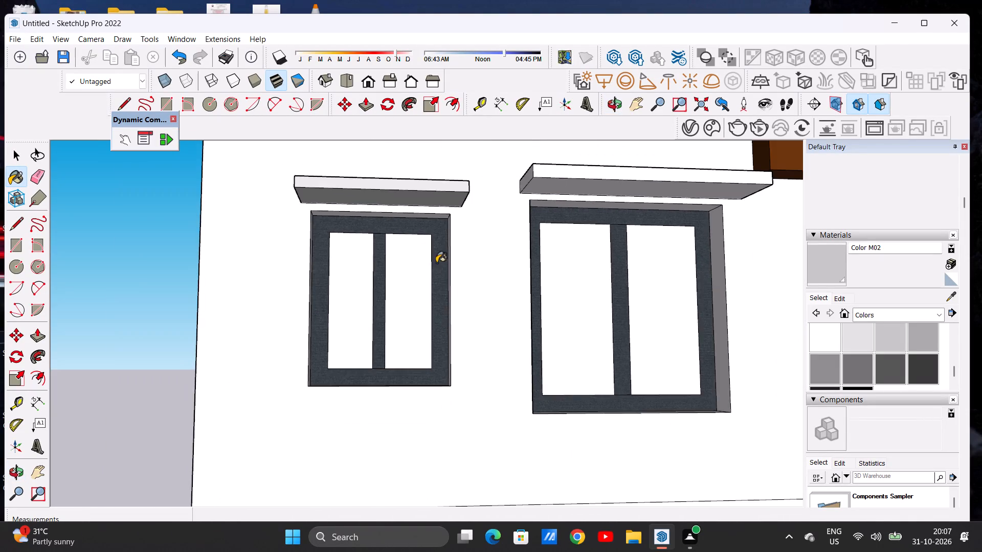
middle_click_drag(395, 286, 243, 369)
scroll(278, 385, "up", 15)
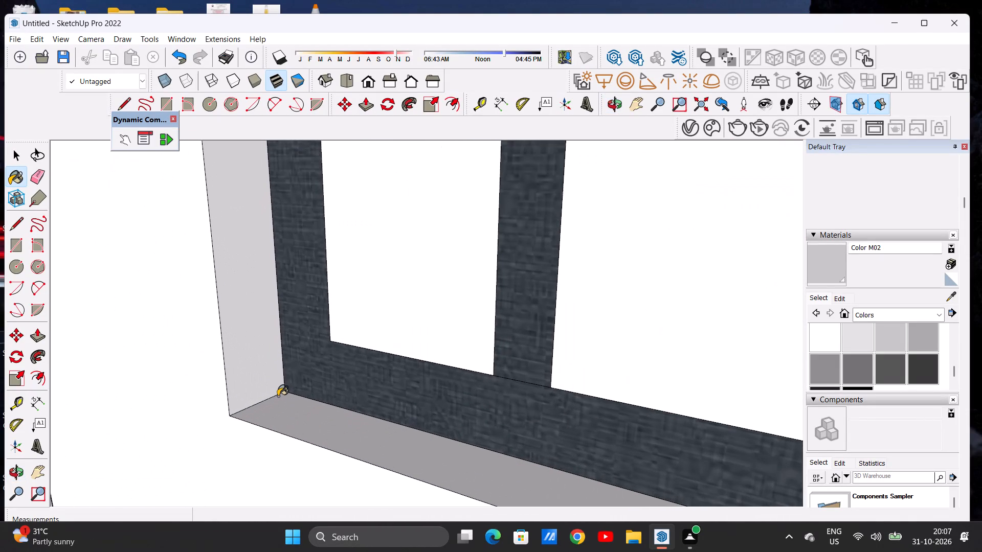
left_click(277, 399)
left_click(262, 359)
Paint the head and balcony-side reveals of the smaller fourth-row window with Color M02.
scroll(266, 367, "down", 12)
middle_click_drag(289, 364, 320, 358)
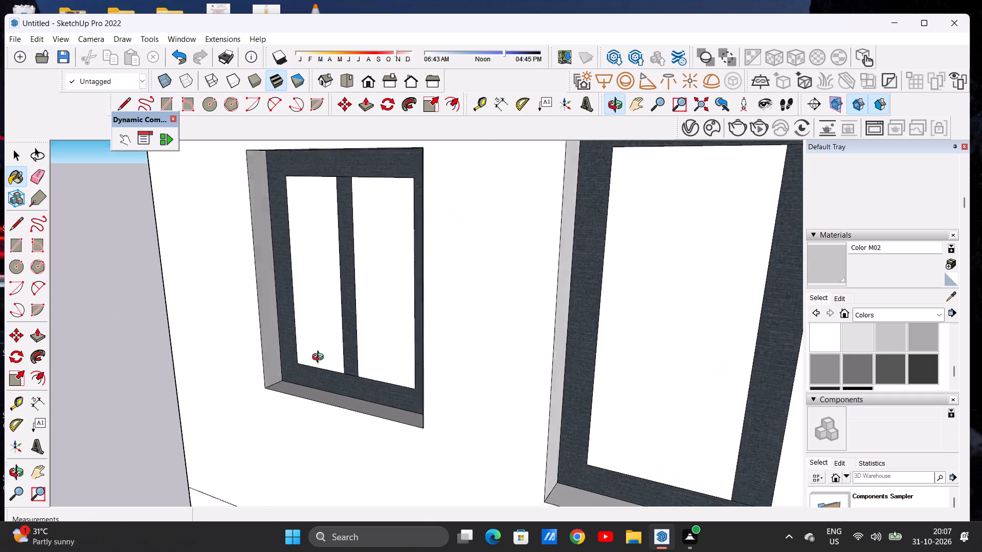
middle_click_drag(320, 358, 512, 328)
scroll(457, 339, "down", 9)
middle_click_drag(442, 327, 459, 257)
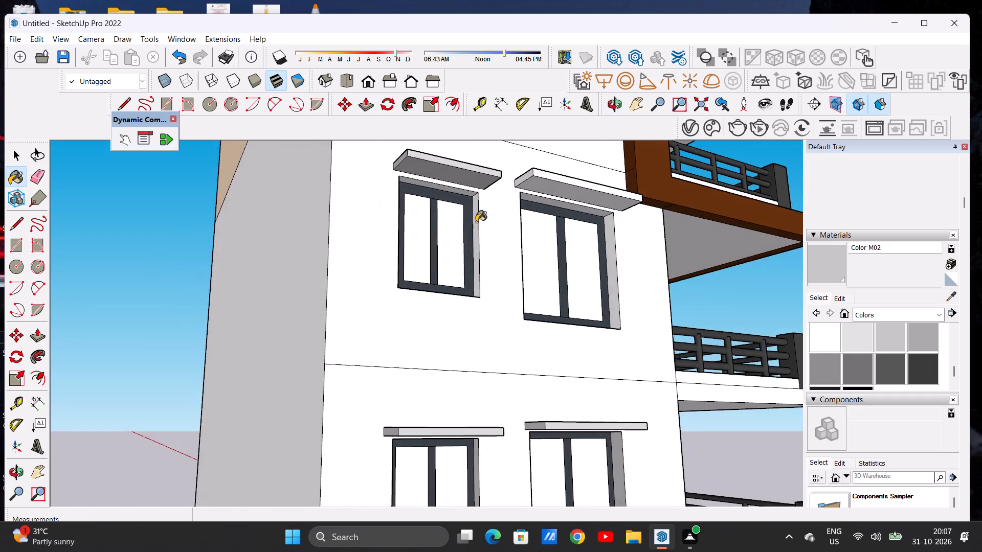
scroll(477, 220, "up", 1)
scroll(477, 217, "down", 1)
scroll(477, 215, "up", 2)
scroll(477, 213, "down", 1)
scroll(477, 213, "up", 2)
scroll(471, 187, "down", 1)
scroll(471, 187, "up", 12)
left_click(470, 175)
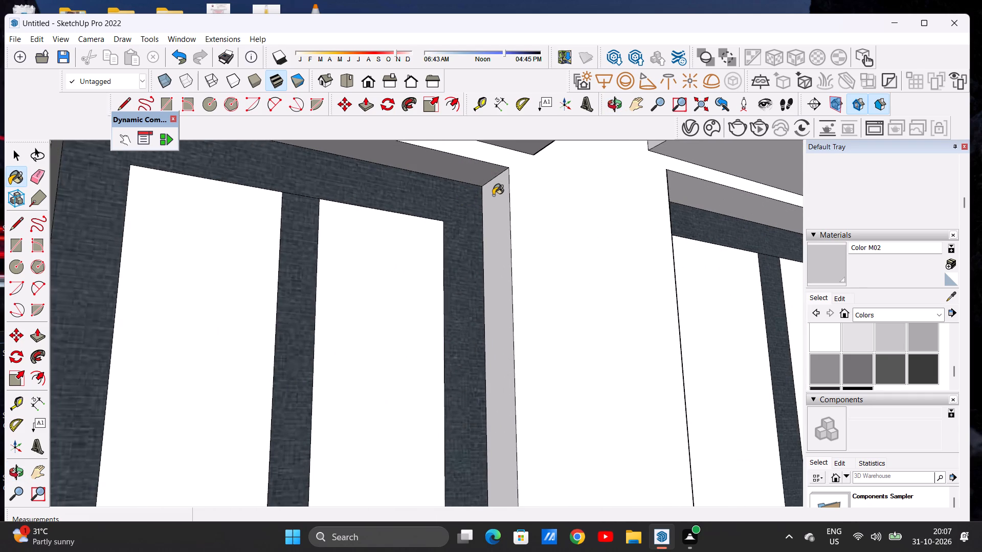
left_click(493, 195)
Apply Color M02 to the corner-side reveal and sill of the larger fourth-row window.
scroll(488, 245, "down", 10)
middle_click_drag(459, 270, 357, 301)
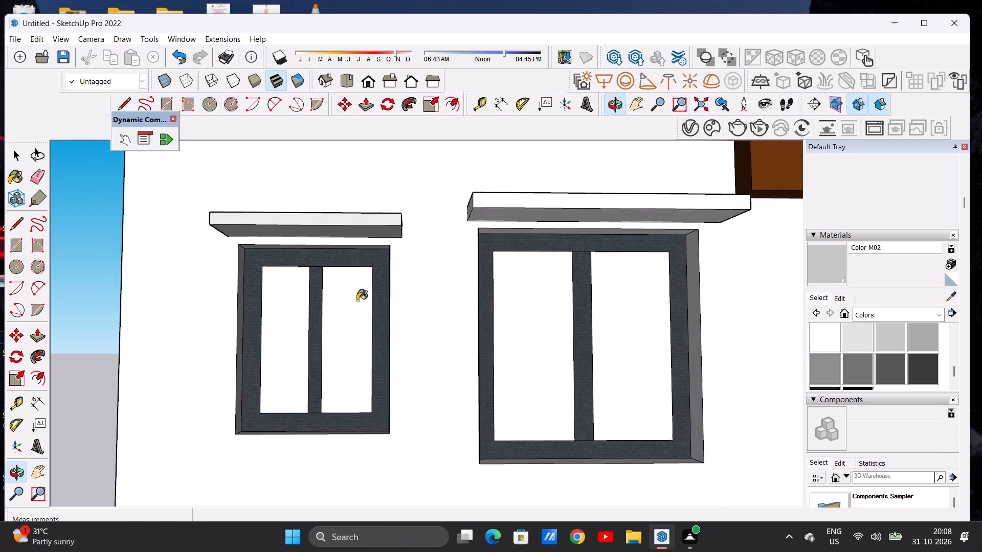
scroll(301, 265, "down", 11)
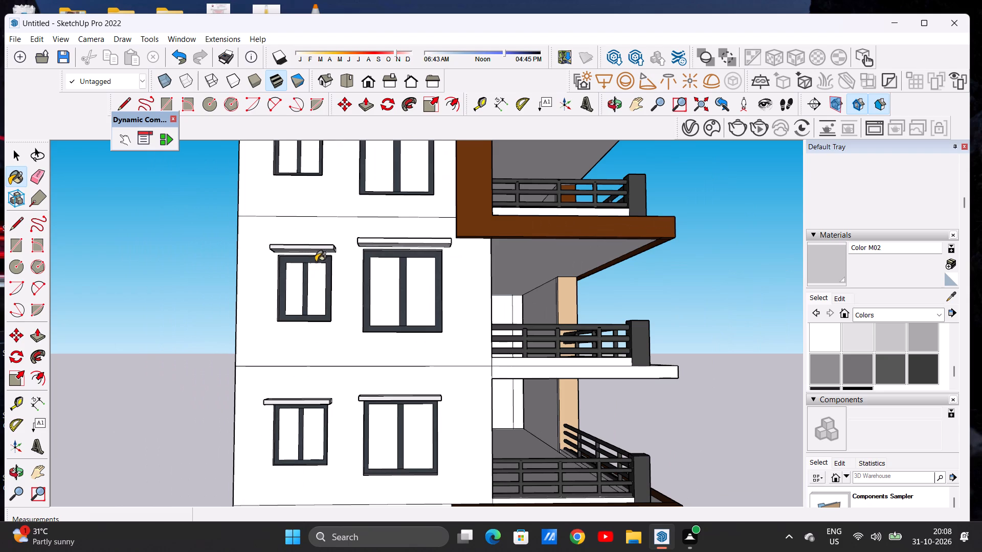
middle_click_drag(324, 271, 247, 352)
scroll(253, 291, "up", 7)
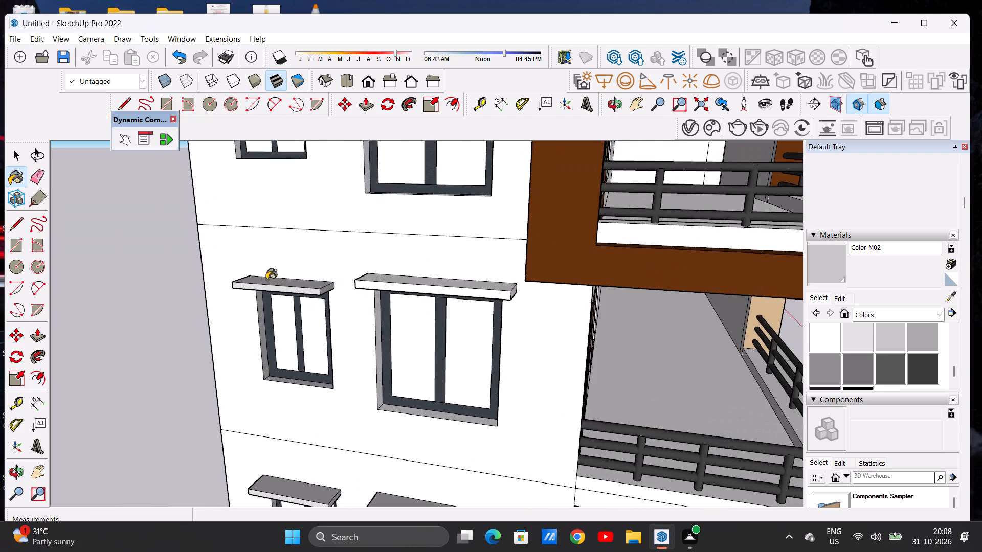
scroll(266, 280, "up", 7)
middle_click_drag(240, 301, 337, 168)
middle_click_drag(338, 161, 319, 289)
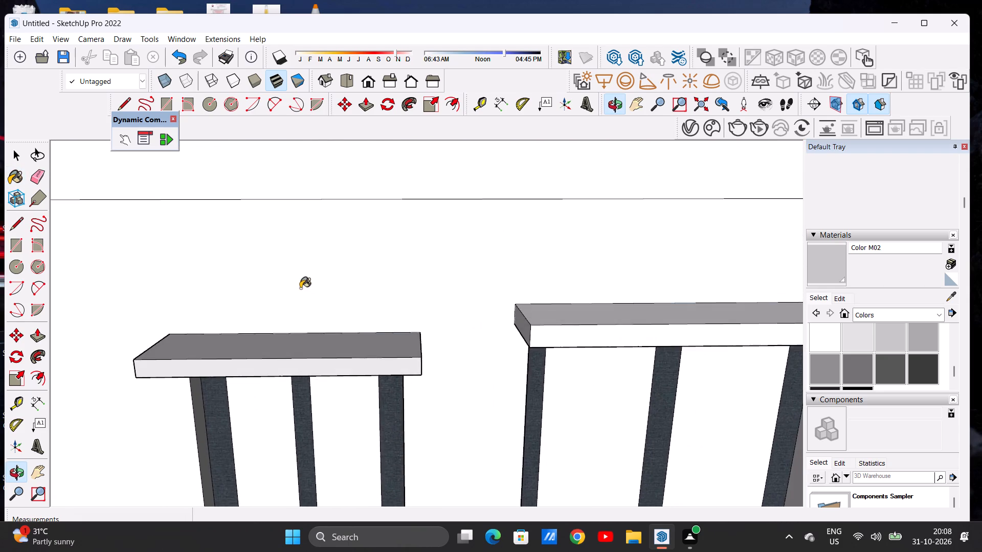
scroll(300, 287, "down", 20)
middle_click_drag(386, 321, 302, 327)
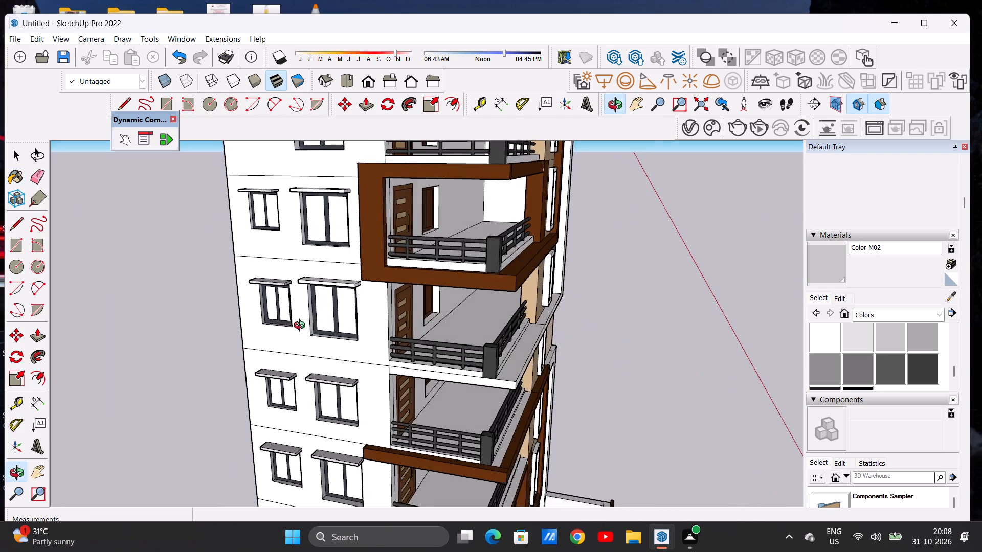
middle_click_drag(302, 327, 269, 325)
middle_click(271, 321)
scroll(308, 363, "up", 1)
scroll(308, 363, "down", 1)
scroll(308, 363, "up", 12)
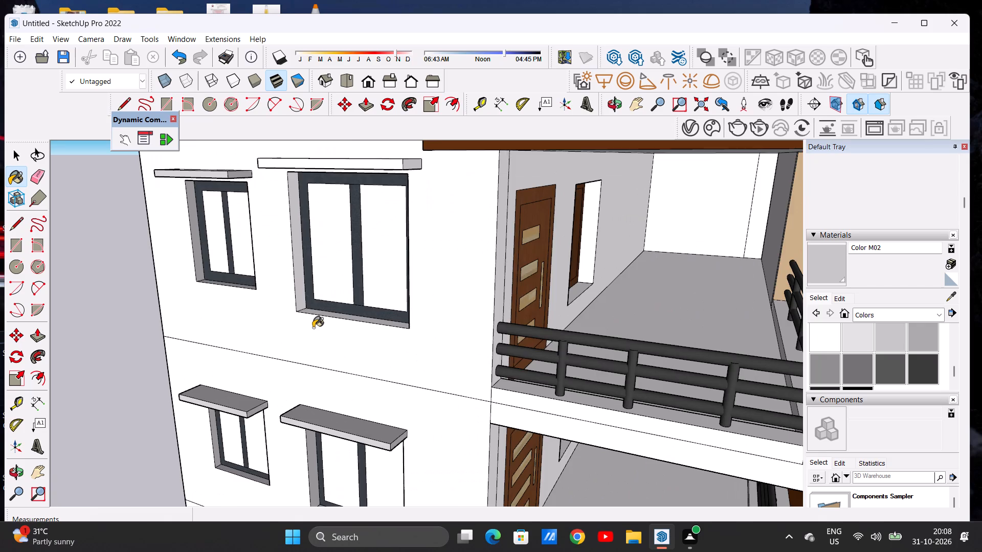
scroll(313, 328, "up", 5)
middle_click_drag(303, 259, 304, 308)
left_click(282, 285)
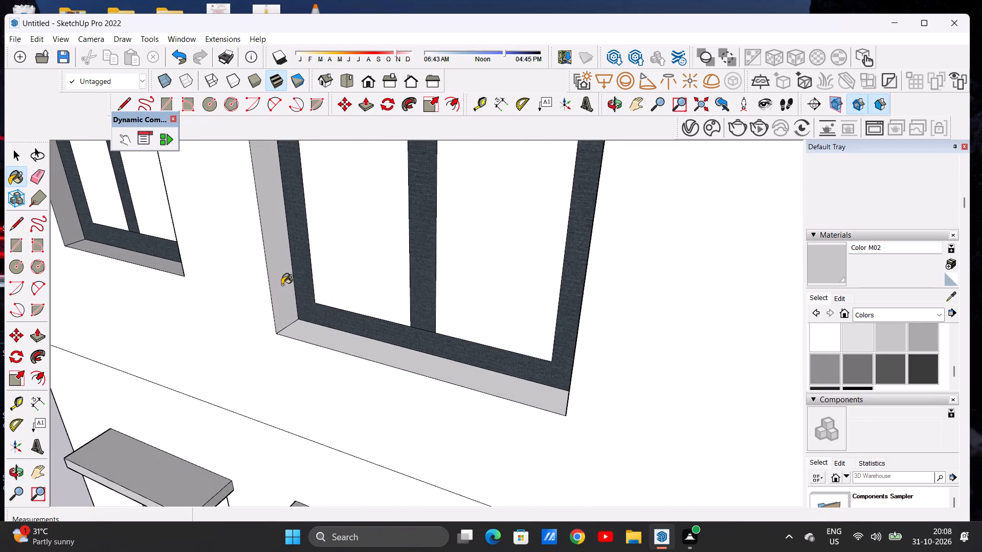
left_click(297, 325)
Paint the head and balcony-side reveals of the larger fourth-row window with Color M02.
scroll(340, 336, "down", 10)
middle_click_drag(341, 333, 365, 319)
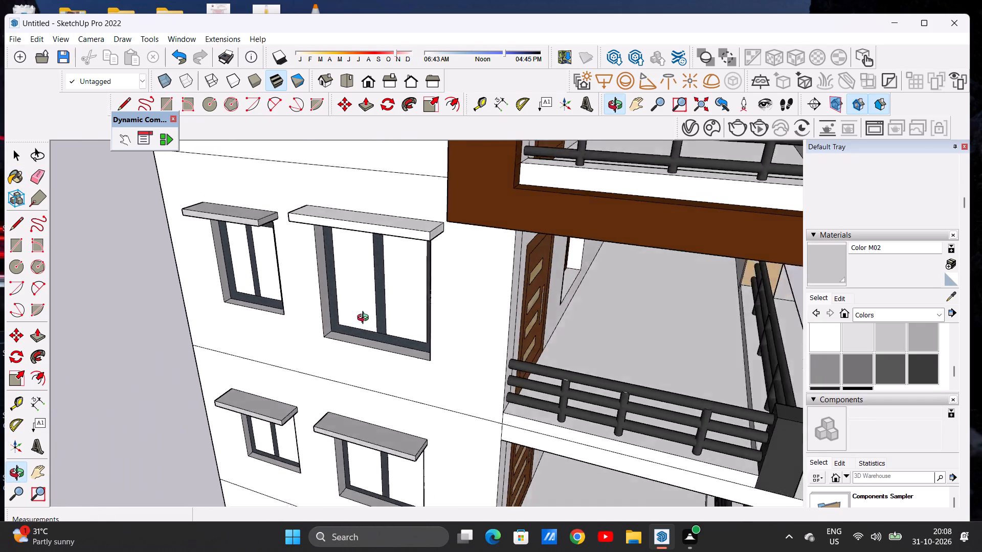
middle_click_drag(365, 319, 494, 155)
scroll(490, 160, "up", 11)
scroll(486, 190, "down", 1)
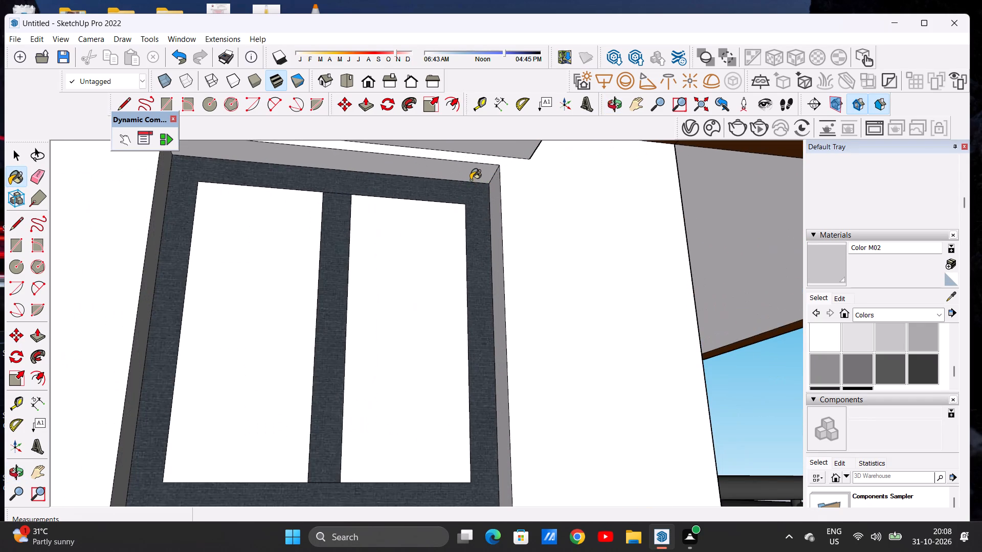
left_click(471, 180)
middle_click_drag(489, 218, 522, 260)
left_click(531, 249)
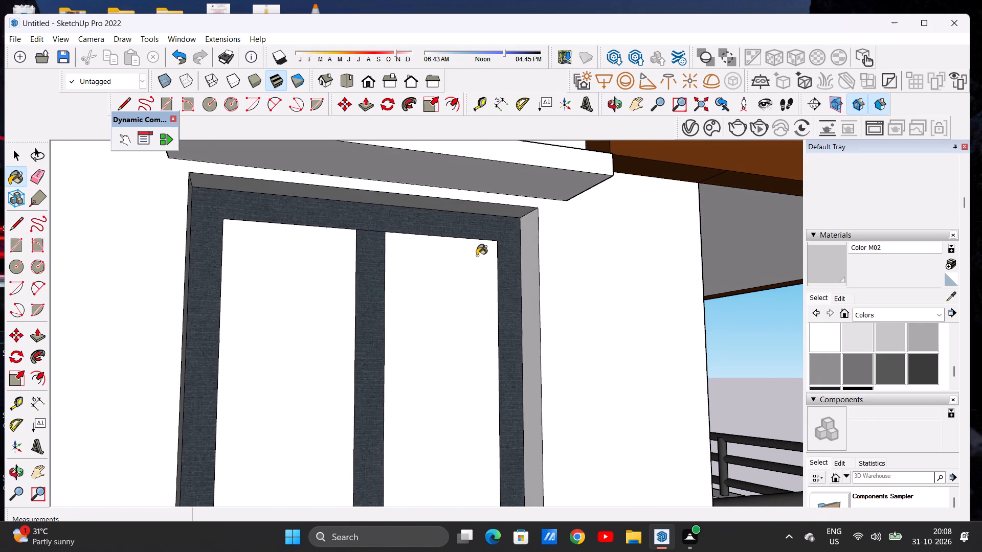
Apply Color M02 to the front, top and balcony-side end of the larger fourth-row window's sunshade.
scroll(472, 258, "down", 5)
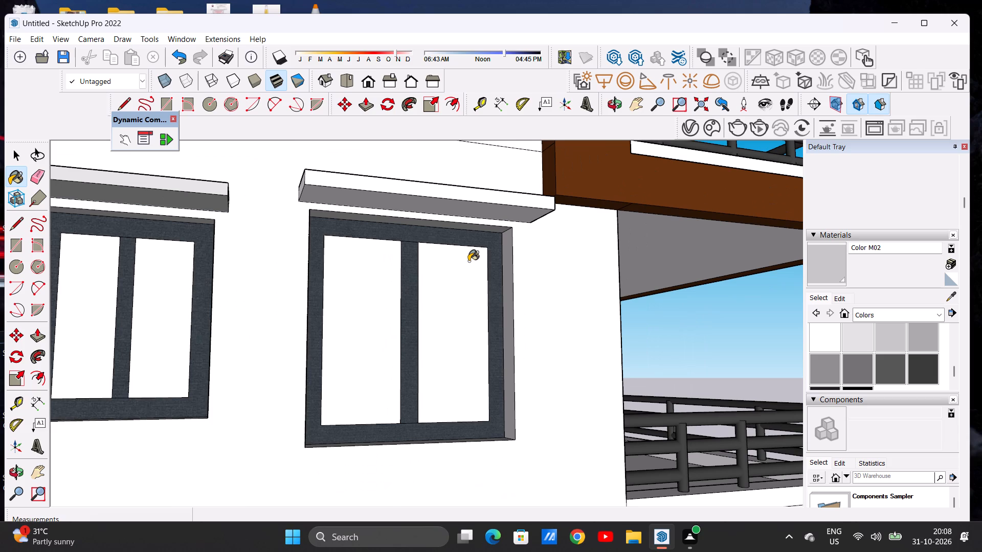
scroll(427, 260, "down", 8)
middle_click_drag(465, 252, 451, 252)
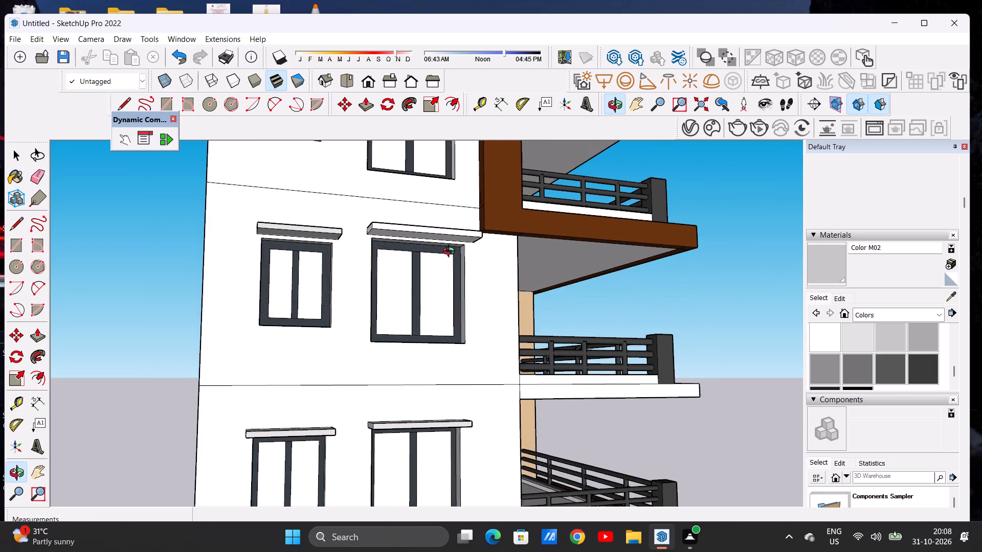
middle_click_drag(451, 252, 297, 350)
scroll(311, 306, "up", 13)
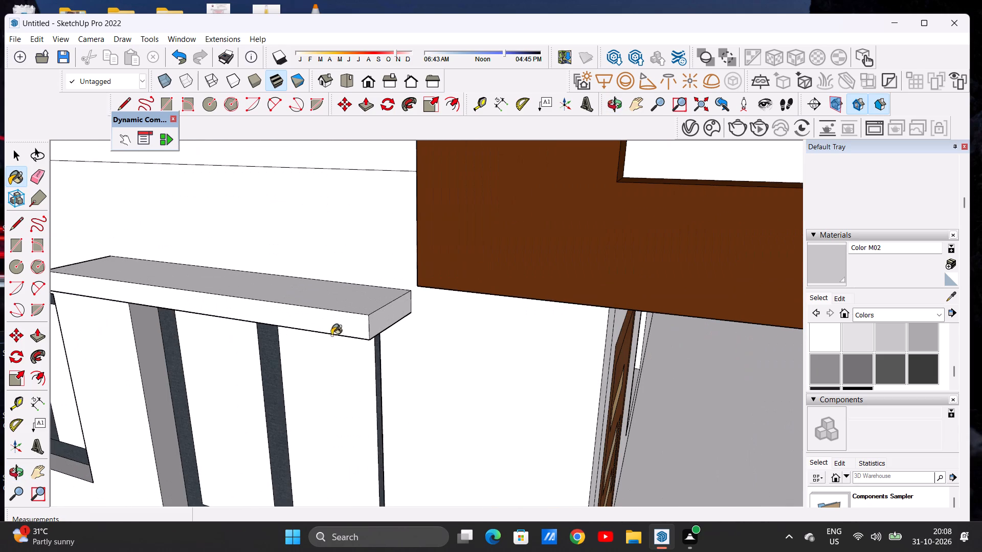
left_click(337, 325)
left_click(348, 290)
left_click(384, 315)
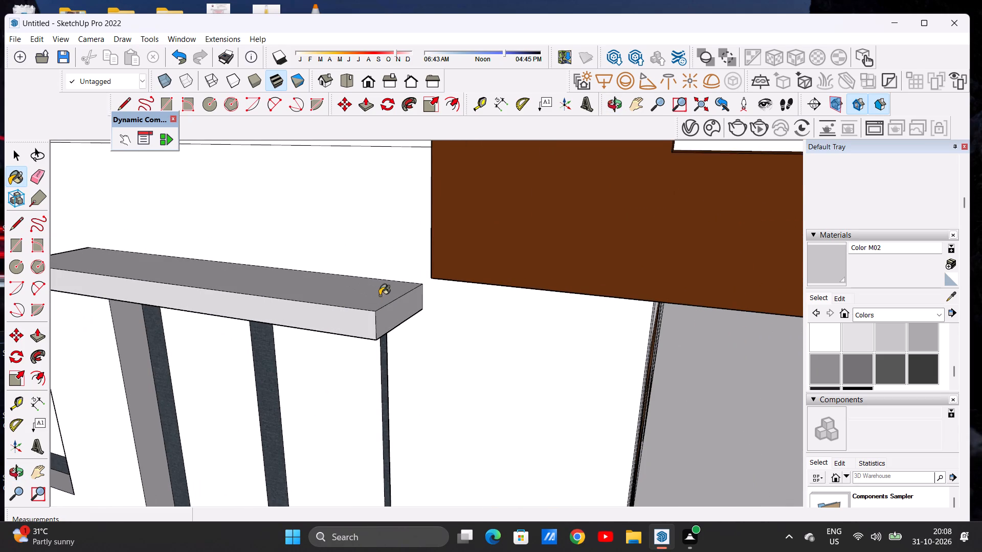
Paint the corner-side end and underside of the larger fourth-row window's sunshade with Color M02.
scroll(391, 284, "down", 6)
middle_click_drag(222, 306, 467, 286)
scroll(382, 302, "up", 4)
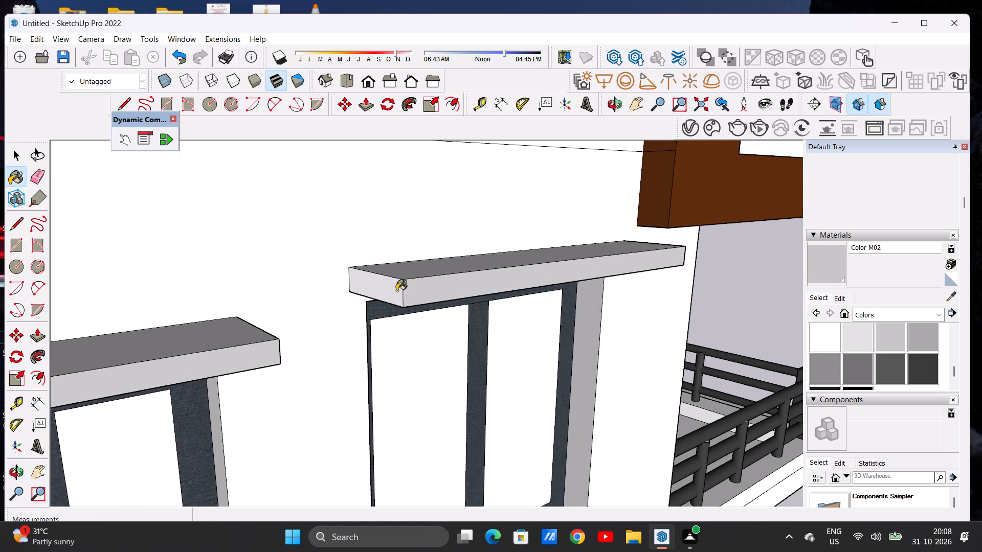
left_click(396, 291)
middle_click_drag(500, 303, 404, 238)
left_click(427, 165)
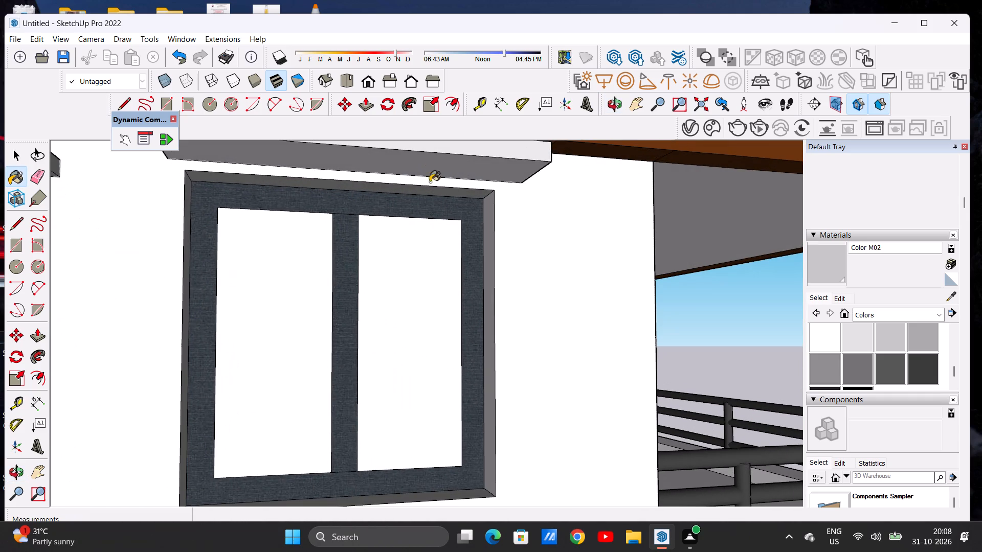
Apply Color M02 to the front, top and balcony-side end of the smaller fifth-row window's sunshade.
middle_click_drag(431, 214, 411, 307)
scroll(439, 281, "down", 1)
scroll(440, 281, "up", 1)
scroll(440, 281, "down", 10)
scroll(401, 313, "up", 1)
scroll(401, 313, "down", 2)
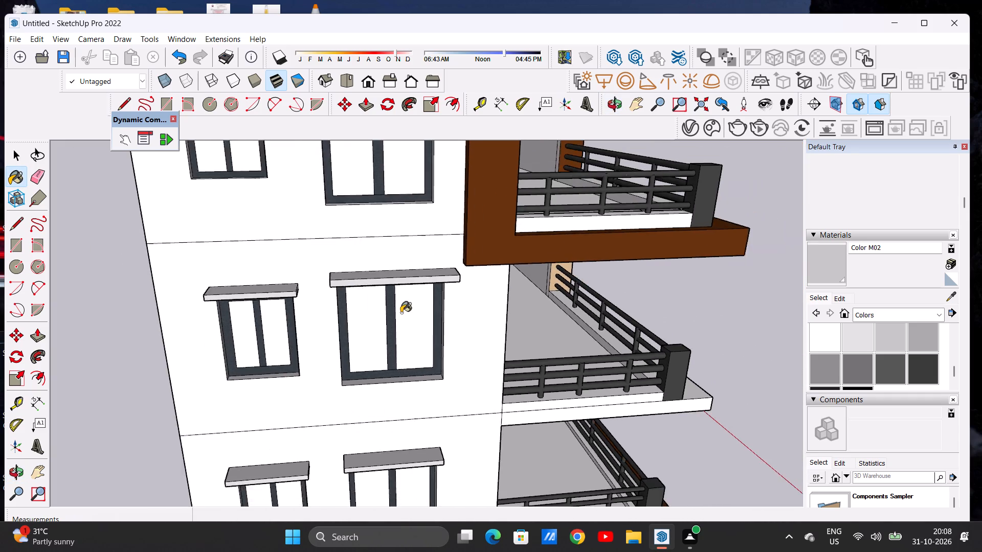
scroll(401, 313, "down", 10)
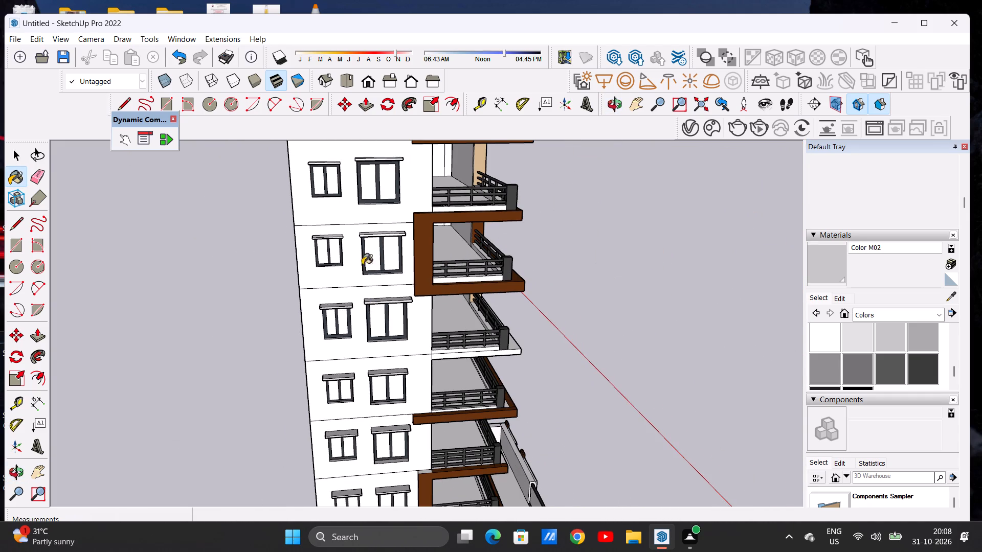
middle_click_drag(360, 262, 252, 259)
scroll(299, 225, "up", 2)
scroll(301, 225, "down", 1)
scroll(303, 225, "up", 20)
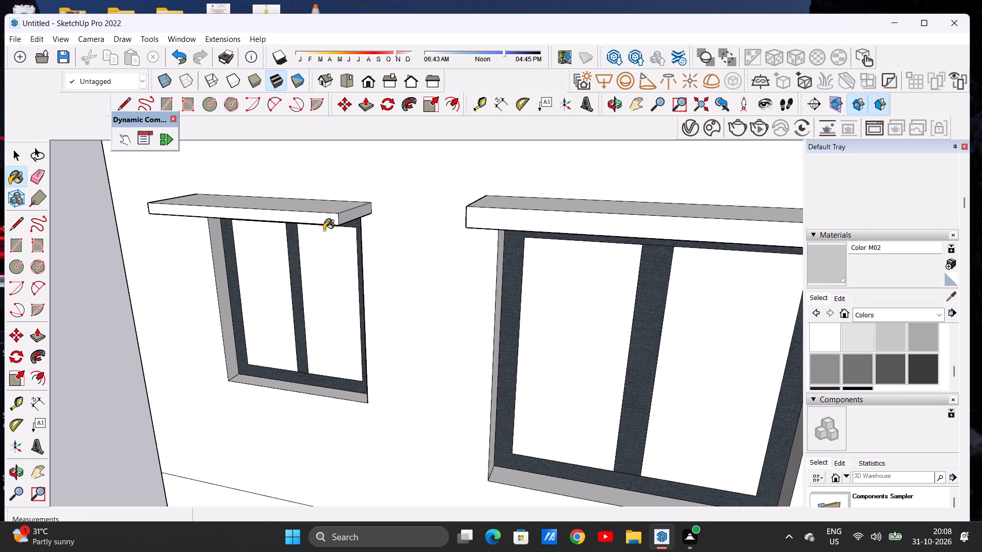
scroll(324, 221, "up", 5)
left_click(324, 216)
left_click(329, 200)
left_click(348, 218)
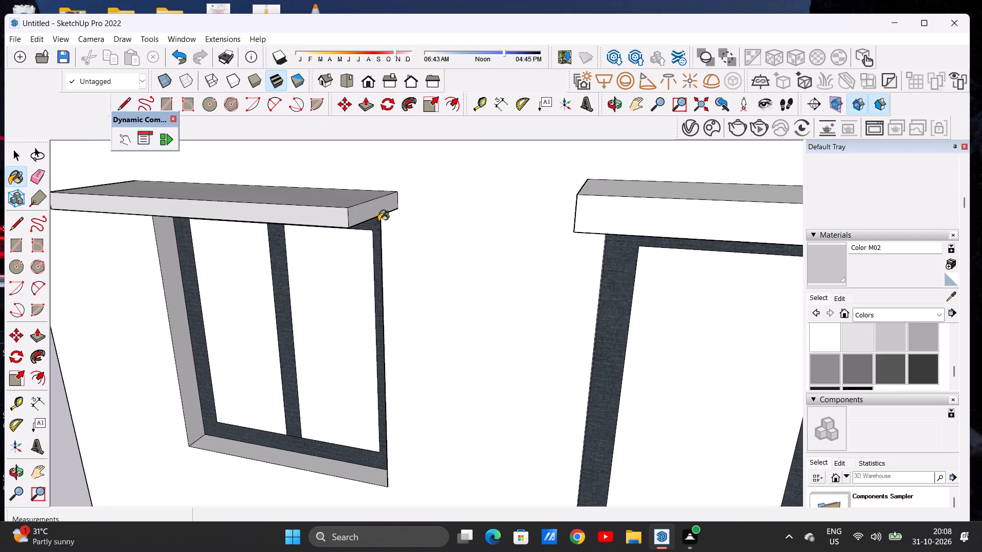
Paint the corner-side end and underside of the smaller fifth-row sunshade with Color M02, and go over its balcony-side end.
scroll(387, 225, "down", 8)
middle_click_drag(245, 244, 525, 225)
scroll(468, 214, "up", 7)
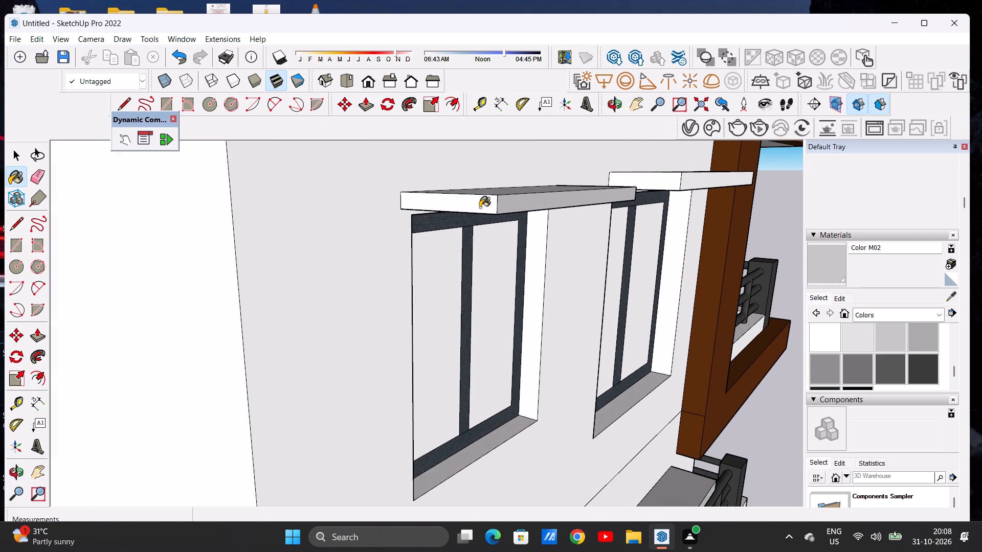
left_click(480, 208)
middle_click_drag(522, 206, 304, 242)
middle_click_drag(503, 236, 234, 231)
scroll(411, 269, "up", 5)
left_click(422, 273)
scroll(421, 280, "down", 6)
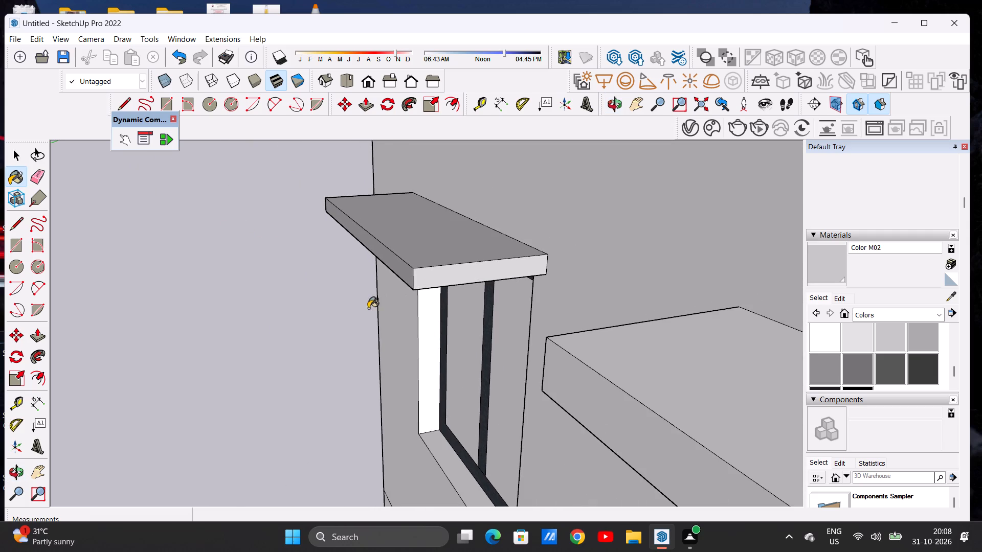
middle_click_drag(368, 308, 496, 194)
scroll(497, 204, "up", 4)
left_click(497, 204)
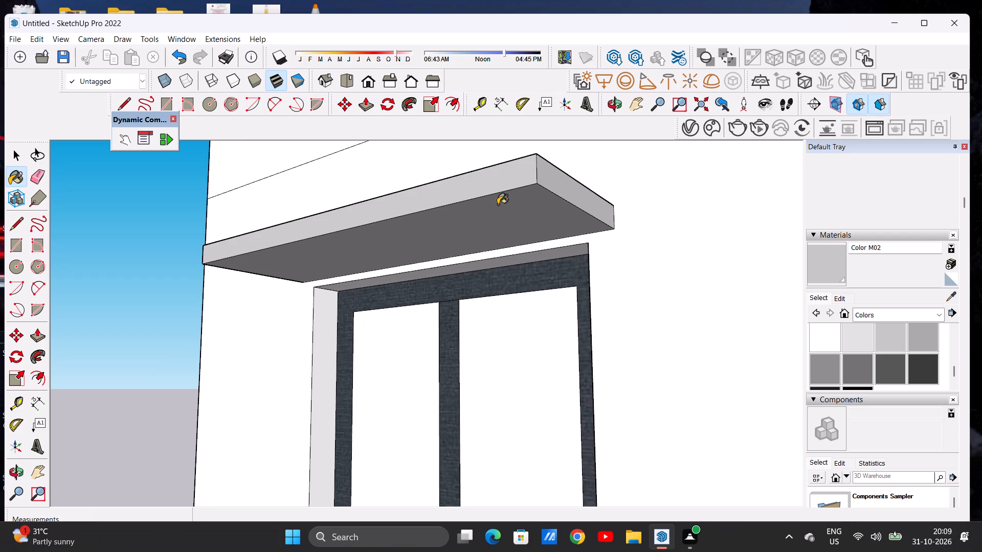
Apply Color M02 to the corner-side and head reveals of the smaller fifth-row window.
scroll(453, 218, "down", 1)
scroll(504, 217, "up", 4)
scroll(303, 338, "up", 10)
left_click(259, 325)
left_click(305, 219)
Paint the sill and balcony-side reveal of the smaller fifth-row window with Color M02.
scroll(323, 300, "down", 4)
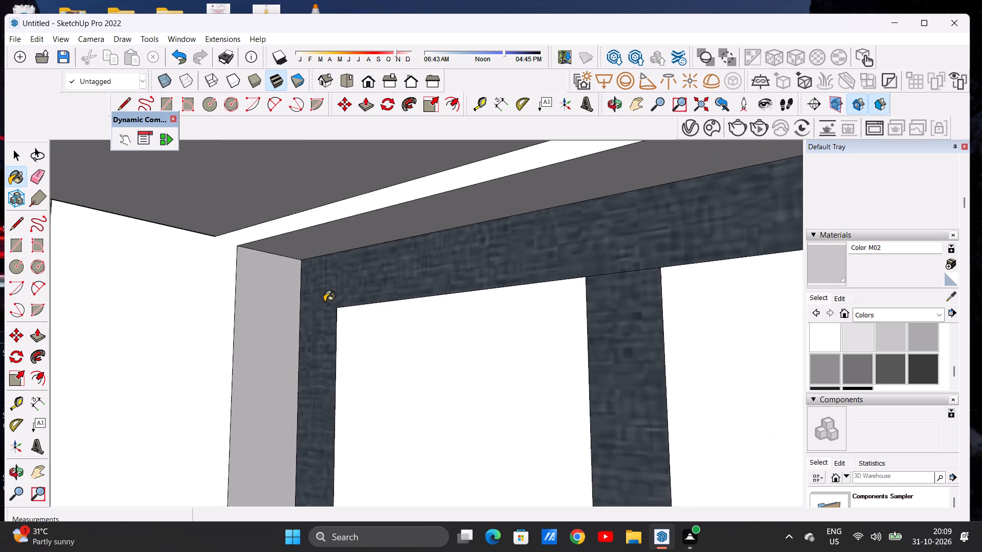
scroll(324, 302, "down", 8)
scroll(370, 272, "up", 1)
scroll(370, 272, "down", 14)
middle_click_drag(366, 310, 564, 417)
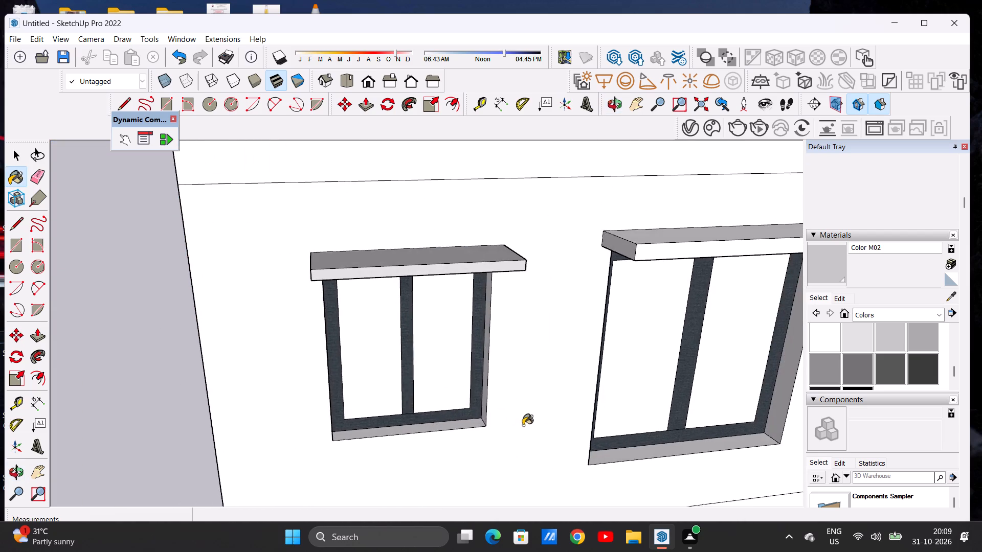
scroll(513, 422, "up", 8)
middle_click_drag(425, 421, 530, 418)
scroll(428, 423, "up", 1)
scroll(428, 425, "down", 1)
scroll(428, 426, "up", 3)
left_click(430, 428)
left_click(474, 367)
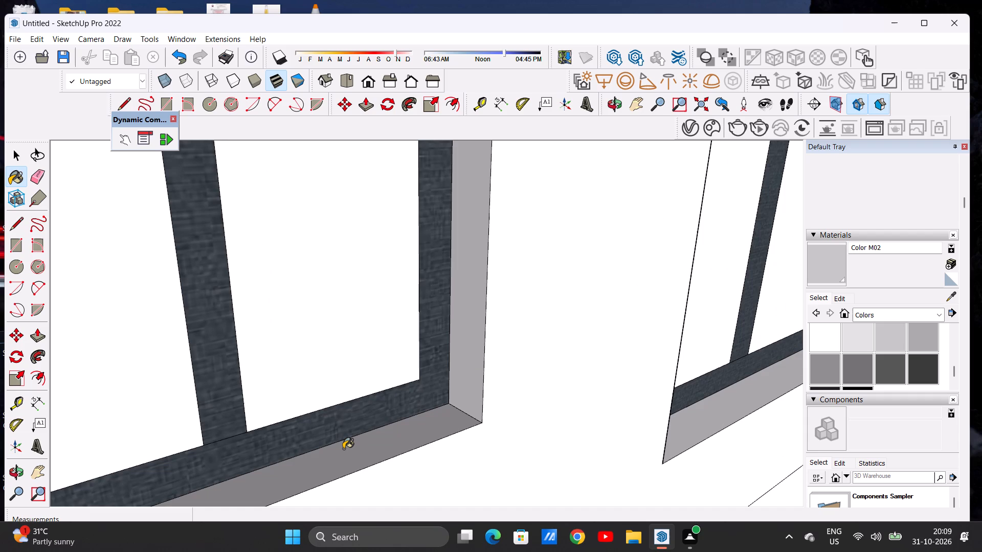
Go over the smaller fifth-row window's head reveal and the underside of its sunshade with Color M02.
scroll(452, 419, "down", 5)
scroll(452, 419, "up", 1)
scroll(453, 418, "down", 2)
scroll(455, 415, "up", 1)
scroll(456, 410, "down", 13)
middle_click_drag(446, 344, 297, 282)
scroll(554, 350, "down", 5)
scroll(577, 364, "up", 1)
scroll(577, 364, "down", 5)
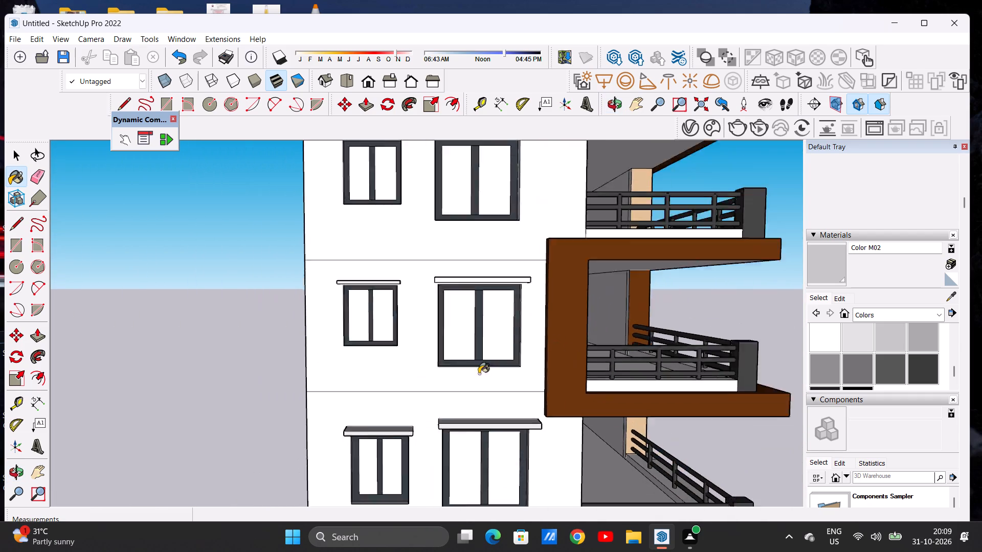
scroll(479, 374, "down", 3)
scroll(390, 293, "up", 8)
scroll(406, 349, "down", 1)
scroll(407, 350, "up", 5)
middle_click_drag(412, 366, 345, 297)
scroll(360, 304, "up", 4)
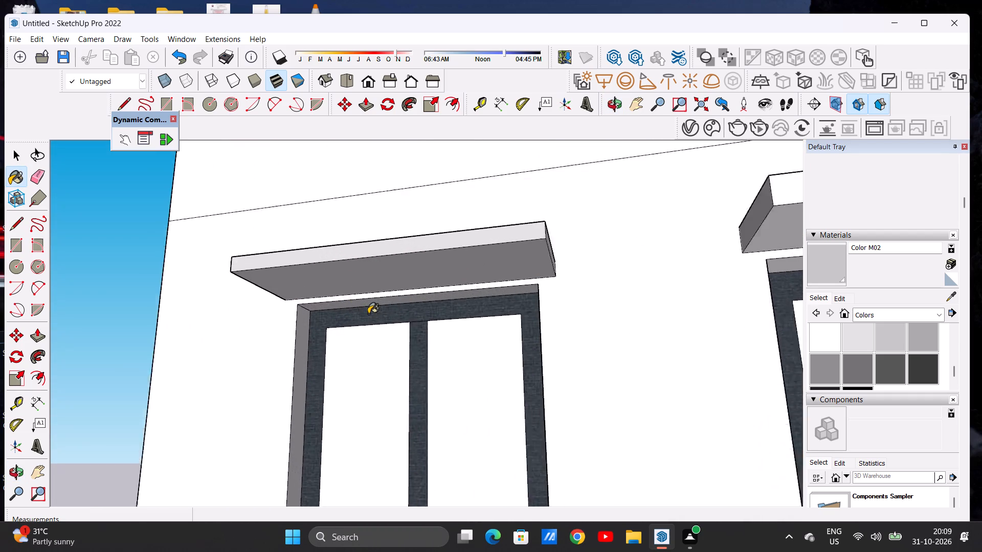
scroll(368, 314, "up", 10)
left_click(362, 288)
left_click(380, 233)
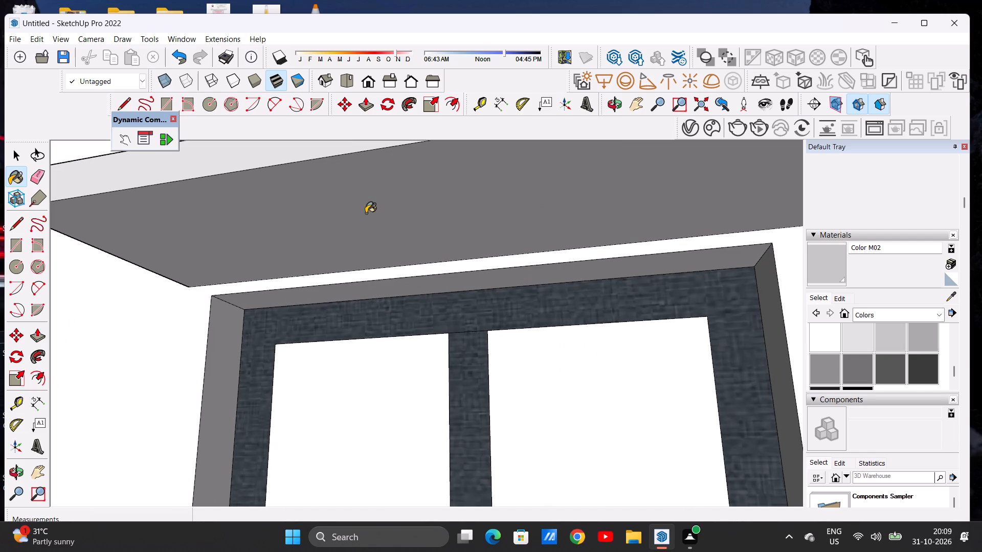
Paint the corner-side reveal and sill of the larger fifth-row window with Color M02.
scroll(372, 256, "down", 20)
scroll(372, 256, "down", 4)
middle_click_drag(467, 279, 357, 359)
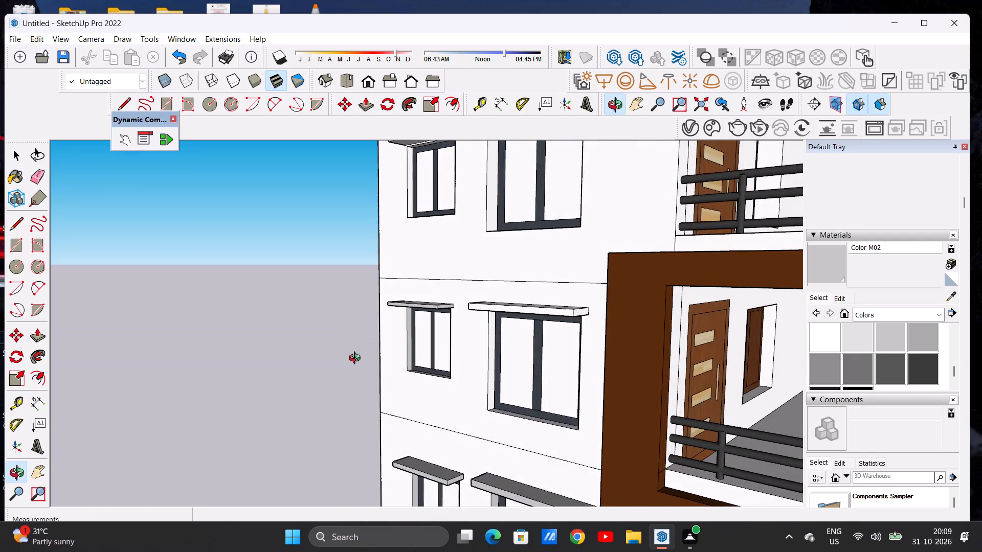
middle_click_drag(357, 359, 358, 359)
scroll(503, 384, "up", 20)
left_click(452, 333)
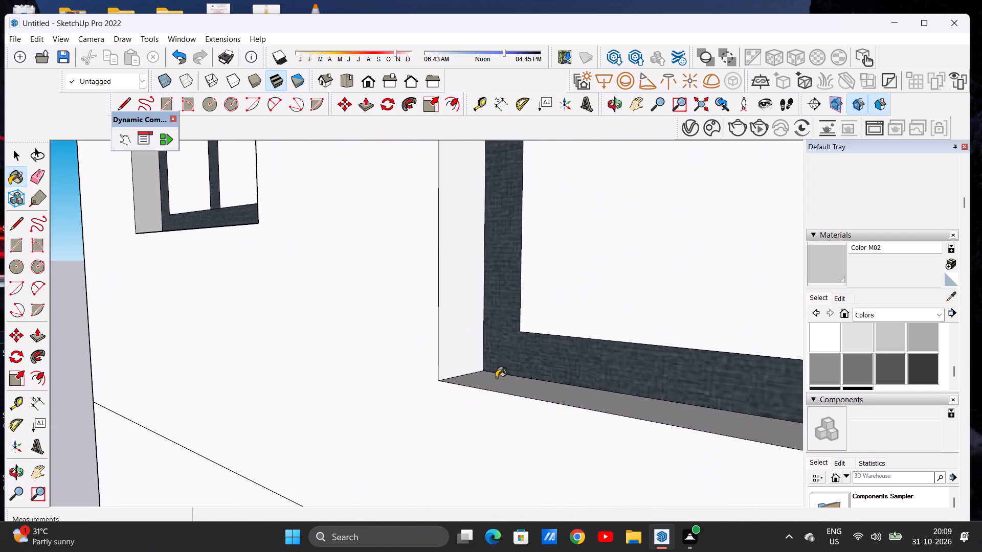
left_click(496, 378)
Apply Color M02 to the head reveal and balcony-side reveal of the larger fifth-row window.
scroll(491, 381, "down", 20)
scroll(491, 381, "down", 2)
middle_click_drag(513, 394, 742, 353)
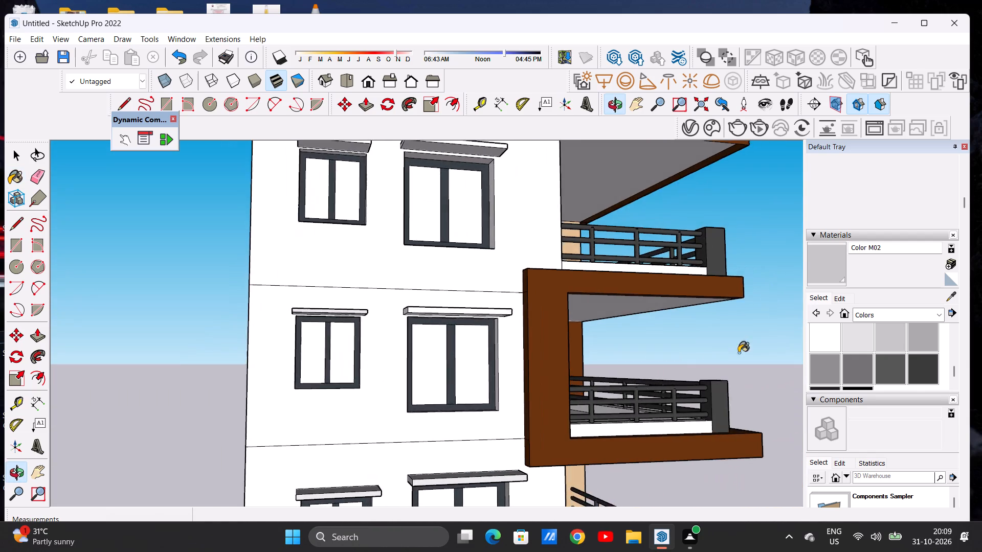
scroll(547, 380, "down", 6)
scroll(459, 366, "up", 15)
middle_click_drag(610, 343, 650, 289)
scroll(655, 292, "up", 2)
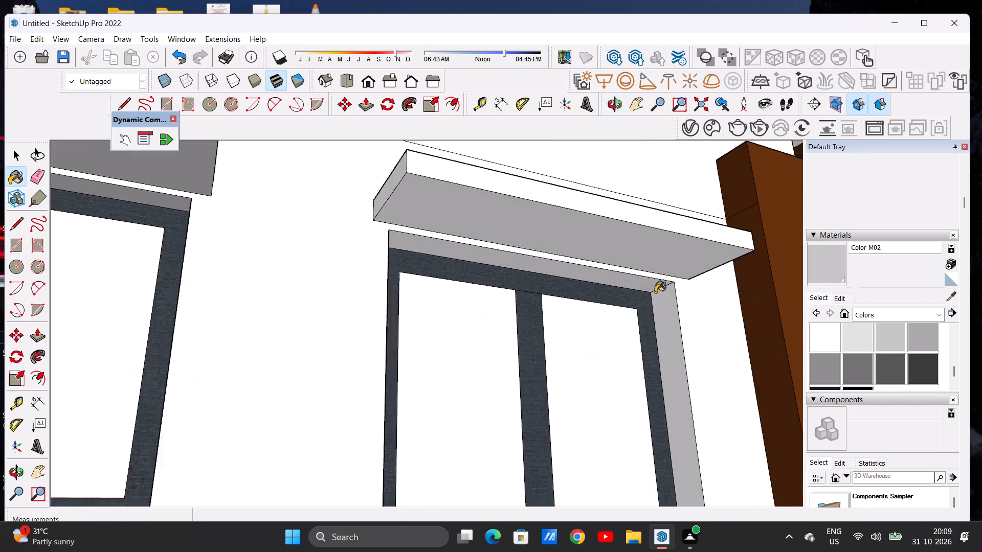
scroll(655, 292, "up", 13)
left_click(631, 278)
left_click(683, 317)
Paint the underside, balcony-side end and front of the larger fifth-row sunshade with Color M02.
scroll(583, 343, "down", 9)
scroll(561, 343, "up", 1)
scroll(549, 330, "down", 2)
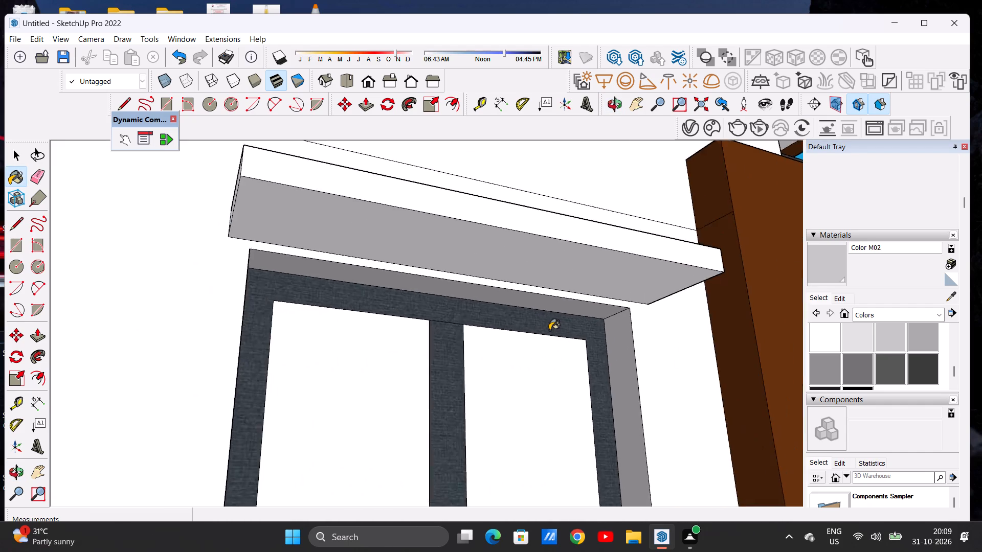
scroll(549, 330, "down", 15)
middle_click_drag(555, 343, 380, 371)
scroll(395, 336, "up", 8)
scroll(445, 347, "down", 1)
scroll(445, 347, "up", 4)
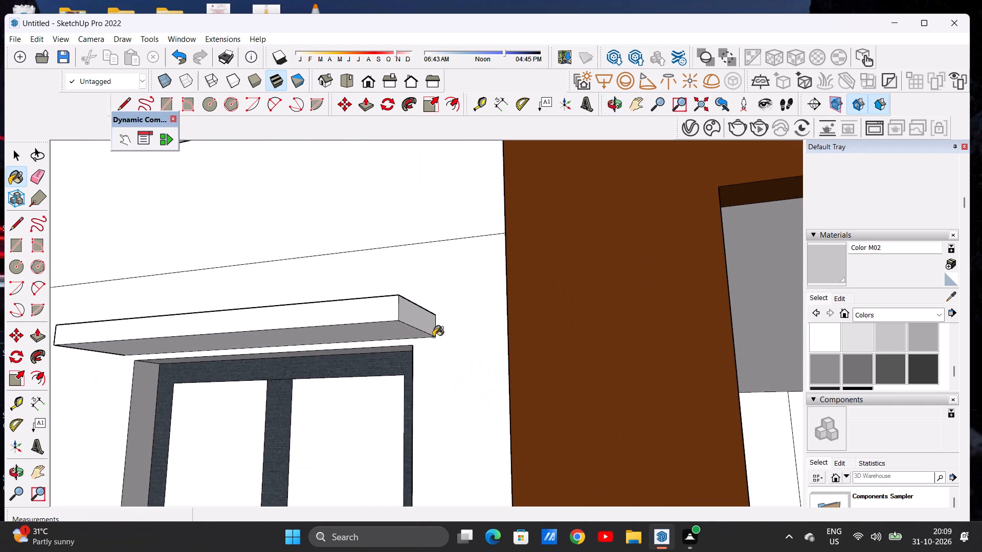
left_click(401, 339)
left_click(412, 314)
left_click(381, 312)
middle_click_drag(390, 346, 406, 303)
left_click(406, 300)
Apply Color M02 to the corner-side end and top of the larger fifth-row sunshade.
scroll(443, 314, "down", 16)
scroll(455, 327, "up", 1)
scroll(453, 328, "down", 4)
middle_click_drag(391, 325, 506, 415)
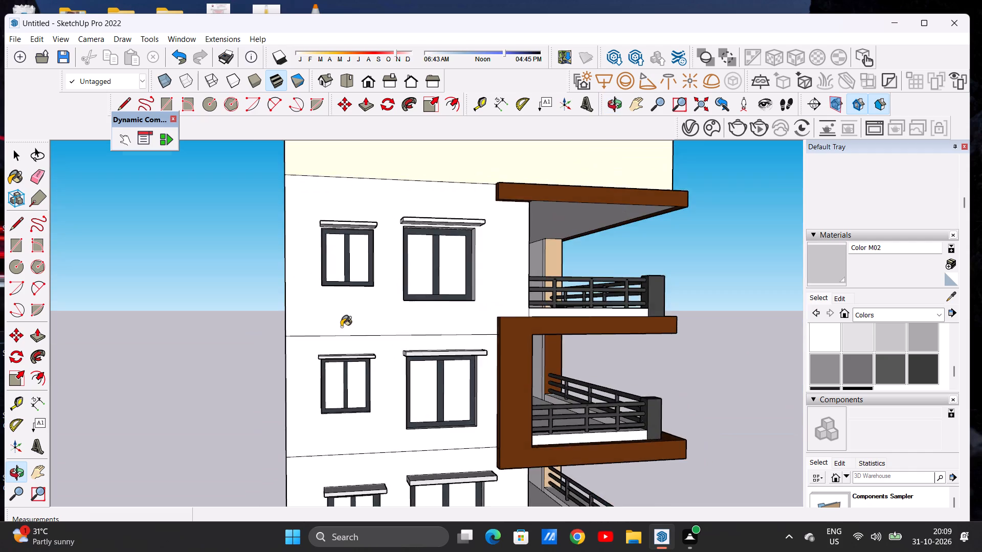
scroll(328, 319, "up", 4)
middle_click_drag(409, 370, 477, 421)
scroll(494, 410, "up", 11)
scroll(521, 410, "down", 1)
scroll(521, 410, "up", 2)
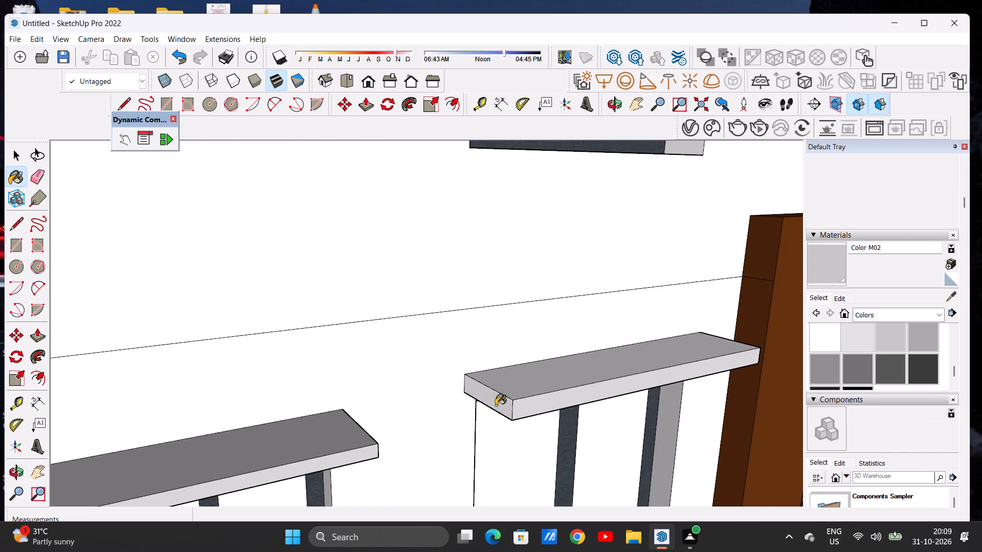
left_click(496, 405)
left_click(513, 374)
Go over the larger fifth-row window's corner-side reveal and sill again with Color M02.
scroll(515, 374, "down", 17)
middle_click_drag(540, 397, 462, 397)
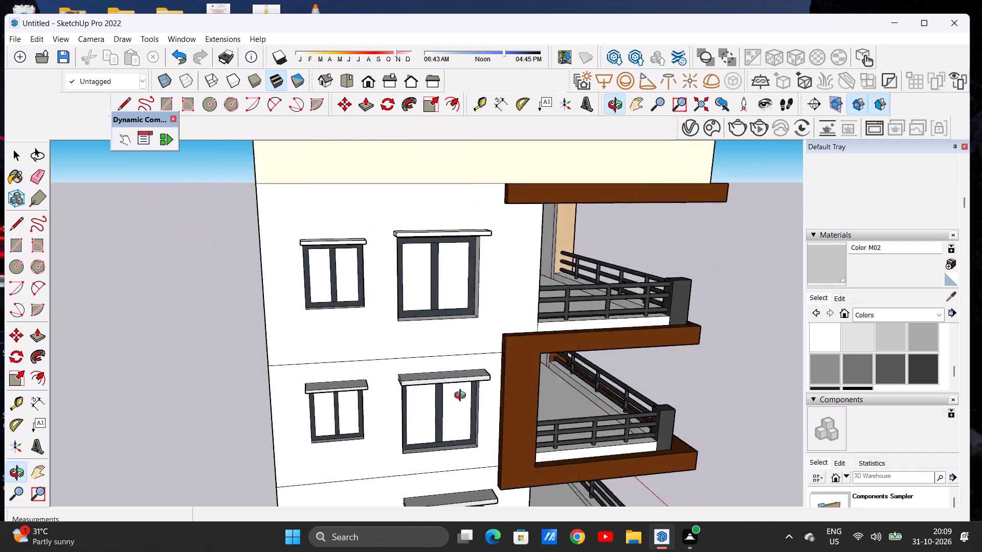
middle_click_drag(462, 397, 441, 396)
scroll(435, 326, "down", 12)
scroll(359, 412, "up", 3)
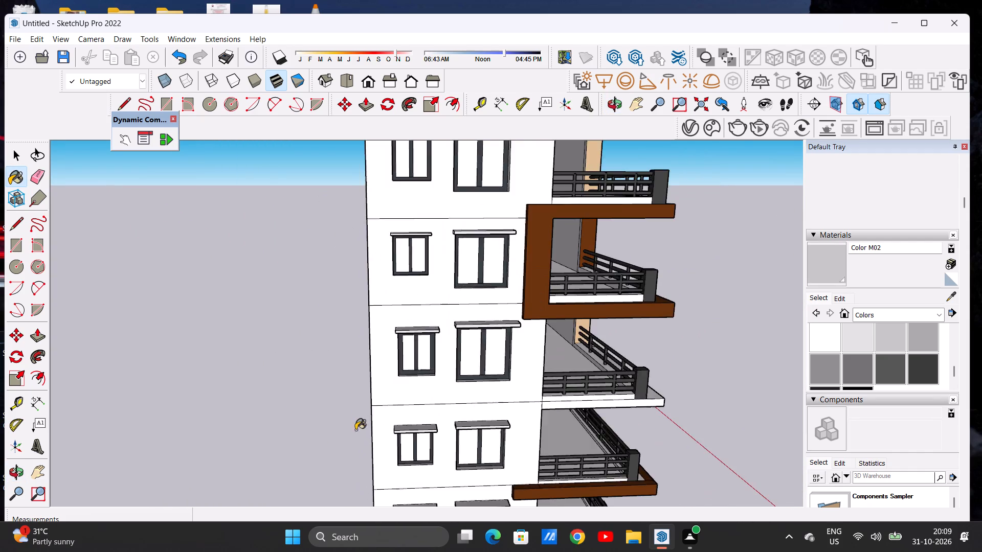
scroll(355, 430, "up", 7)
middle_click_drag(501, 256, 339, 343)
scroll(337, 318, "up", 11)
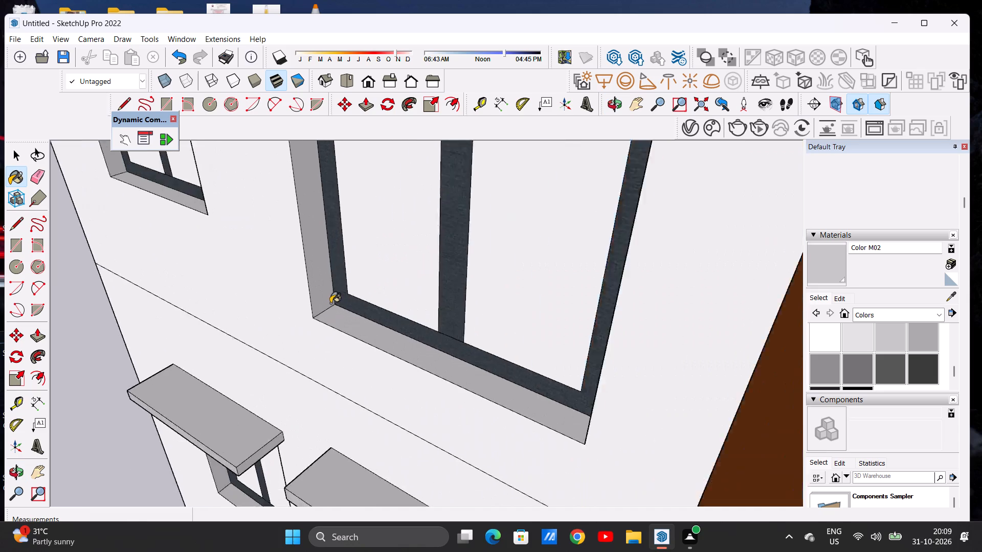
scroll(330, 303, "up", 8)
scroll(327, 300, "down", 1)
left_click(322, 283)
left_click(345, 335)
Go over the larger fifth-row window's head reveal and balcony-side reveal again with Color M02.
scroll(358, 361, "down", 13)
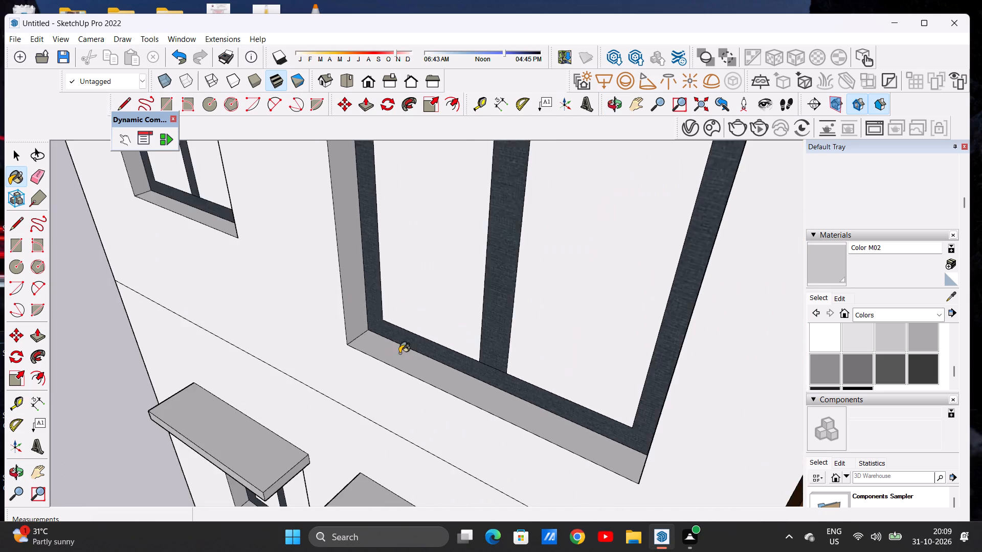
scroll(399, 353, "down", 12)
middle_click_drag(401, 359, 588, 172)
middle_click_drag(491, 310, 493, 272)
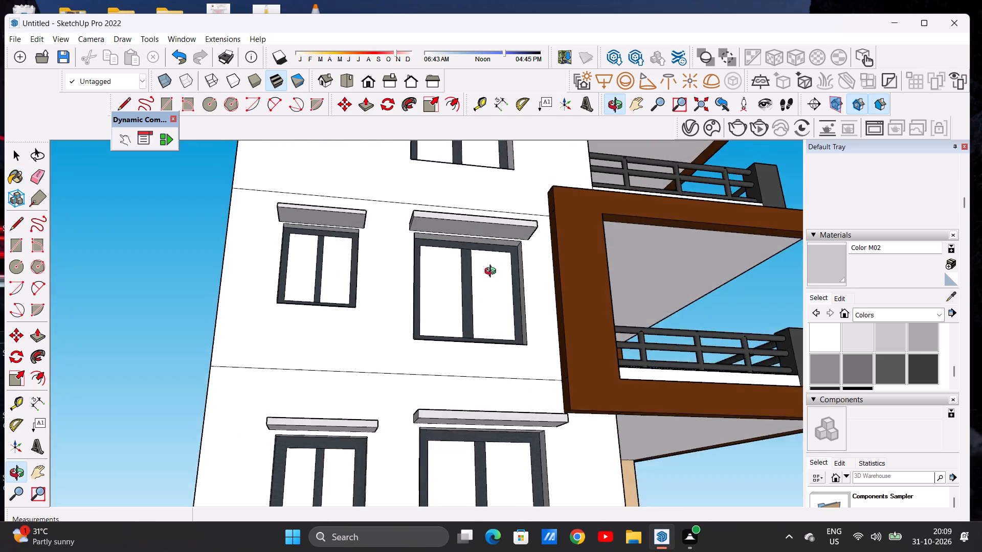
middle_click_drag(493, 272, 492, 261)
scroll(507, 256, "up", 13)
scroll(518, 216, "down", 1)
left_click(510, 216)
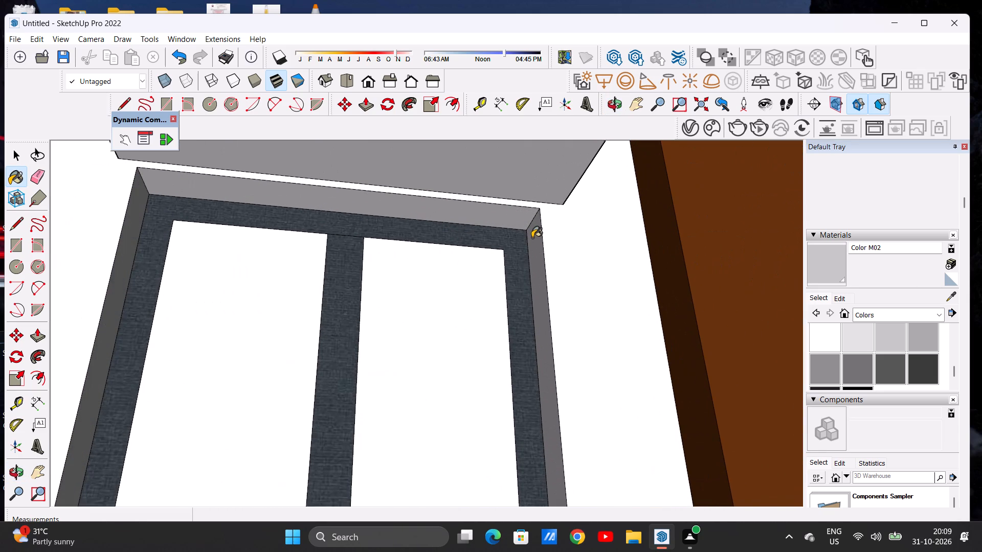
left_click(532, 238)
Paint the corner-side reveal and sill of the smaller window in the top, sixth row with Color M02.
scroll(468, 306, "down", 16)
middle_click_drag(453, 324, 425, 421)
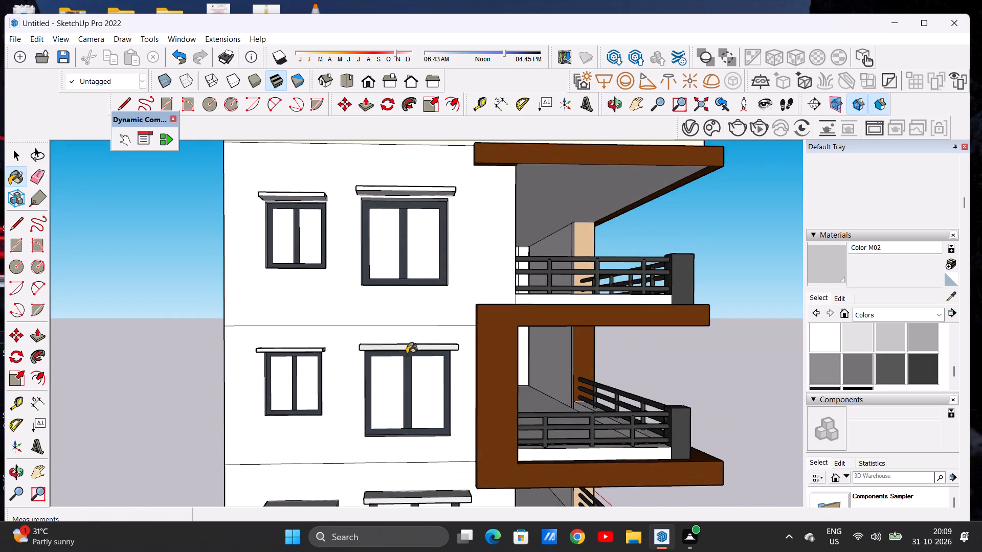
scroll(410, 330, "down", 5)
scroll(410, 330, "up", 1)
scroll(410, 330, "down", 2)
middle_click_drag(423, 330, 401, 398)
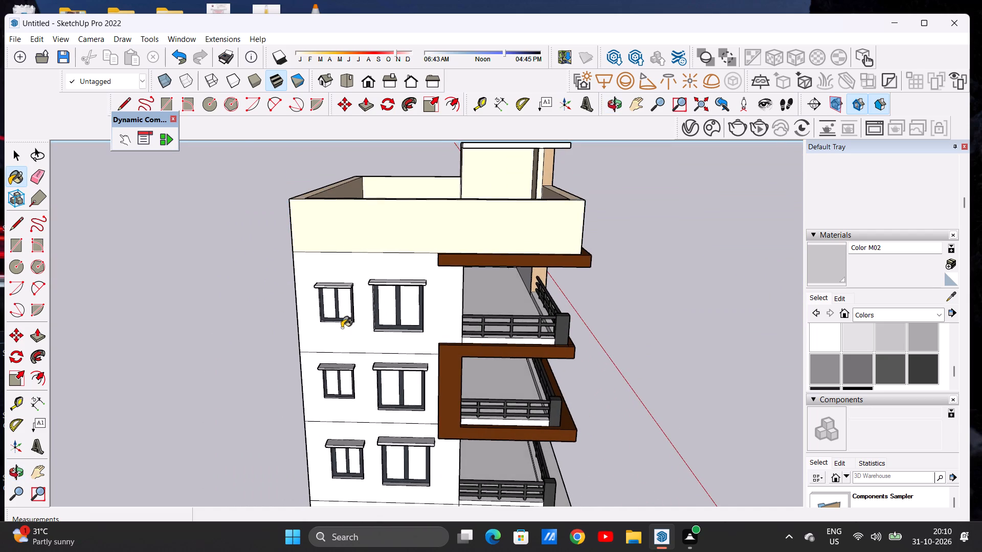
scroll(333, 314, "up", 13)
middle_click_drag(313, 326, 281, 350)
scroll(295, 324, "up", 7)
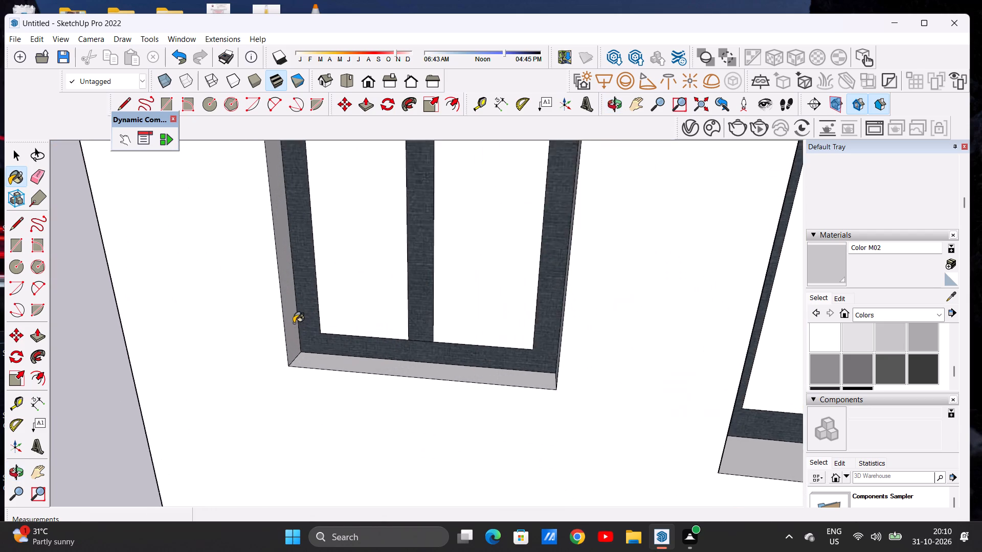
scroll(294, 323, "up", 8)
left_click(288, 341)
left_click(323, 387)
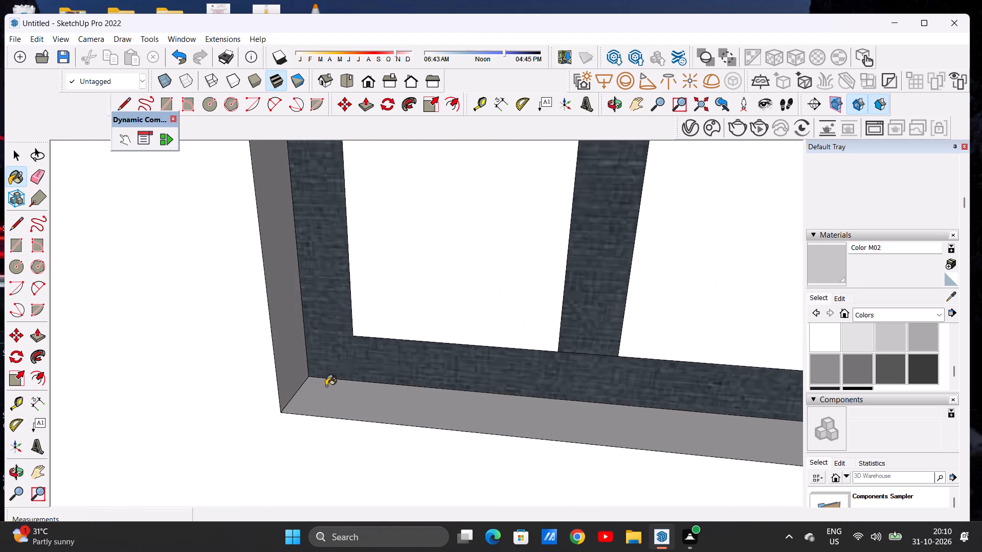
Apply Color M02 to the head reveal and balcony-side reveal of the smaller sixth-row window.
scroll(333, 386, "down", 8)
scroll(418, 236, "down", 16)
middle_click_drag(422, 292, 522, 217)
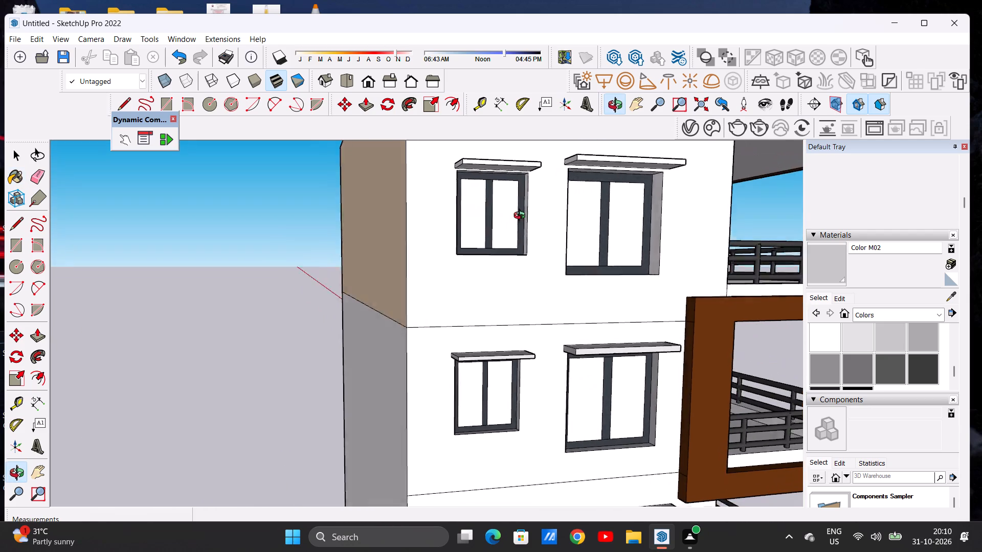
middle_click_drag(522, 217, 529, 211)
scroll(529, 160, "up", 15)
middle_click_drag(514, 194, 526, 155)
scroll(522, 166, "up", 5)
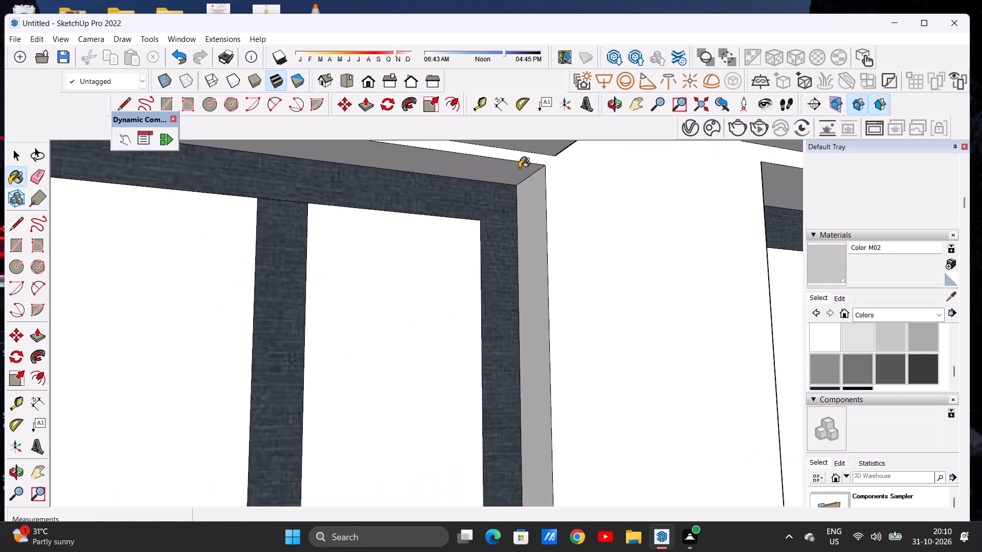
left_click(509, 168)
left_click(527, 197)
Paint the underside, balcony-side end, front and top of the smaller sixth-row sunshade with Color M02.
scroll(539, 249, "down", 2)
scroll(538, 250, "up", 1)
scroll(538, 251, "down", 8)
scroll(522, 254, "up", 1)
scroll(522, 254, "down", 2)
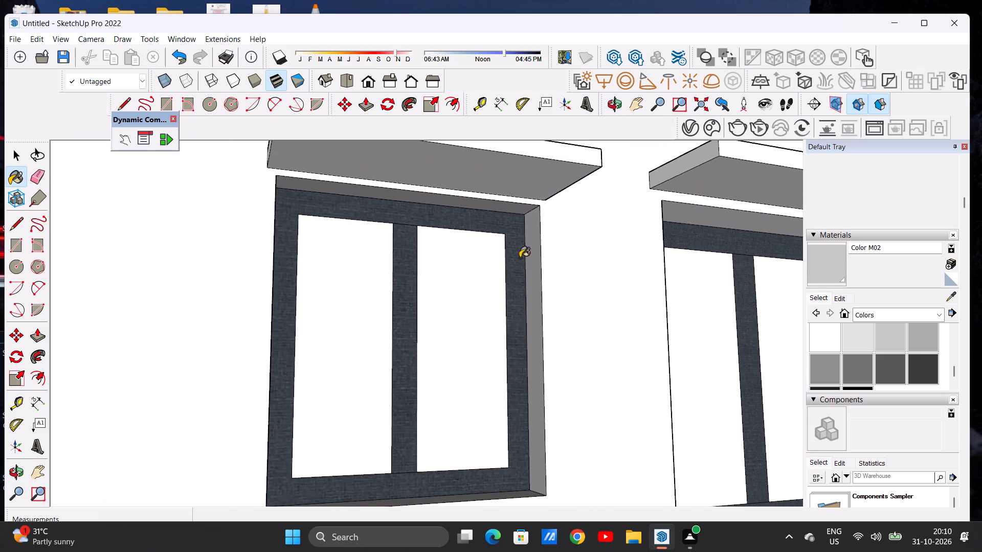
middle_click_drag(526, 256, 419, 248)
scroll(454, 175, "up", 6)
left_click(453, 173)
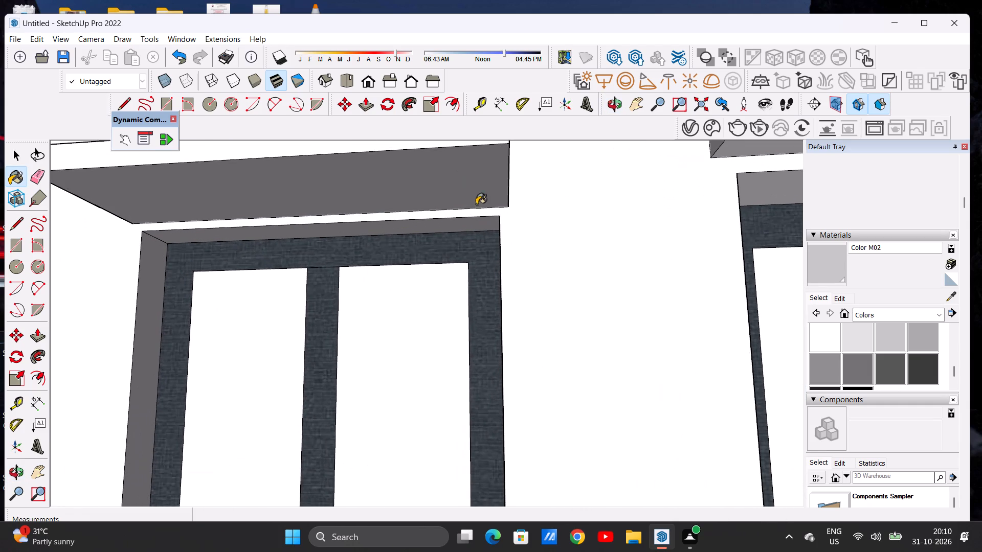
middle_click_drag(489, 200, 382, 304)
left_click(389, 232)
left_click(371, 232)
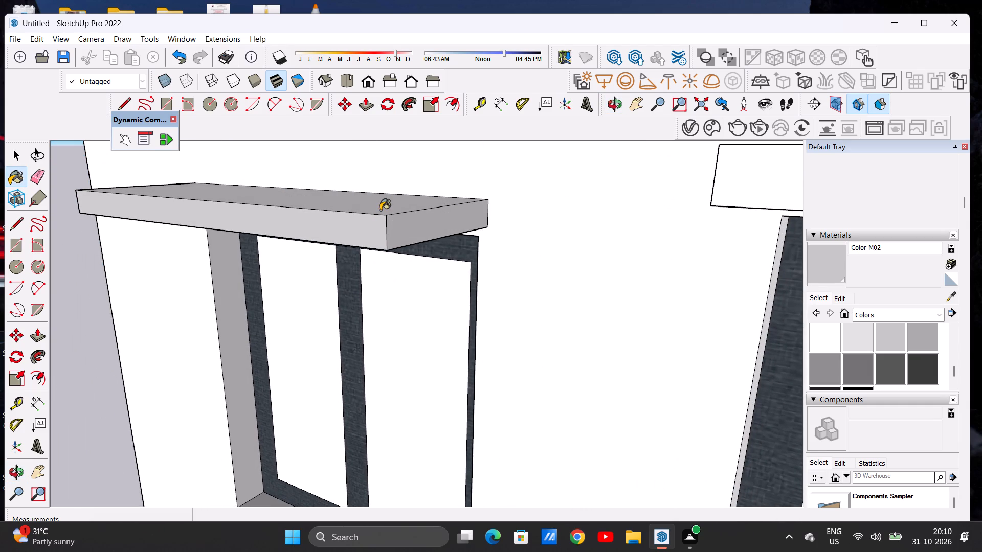
left_click(380, 210)
Paint the corner-side end of the smaller sixth-row sunshade with Color M02.
scroll(463, 223, "down", 6)
middle_click_drag(386, 237, 557, 231)
scroll(538, 222, "down", 6)
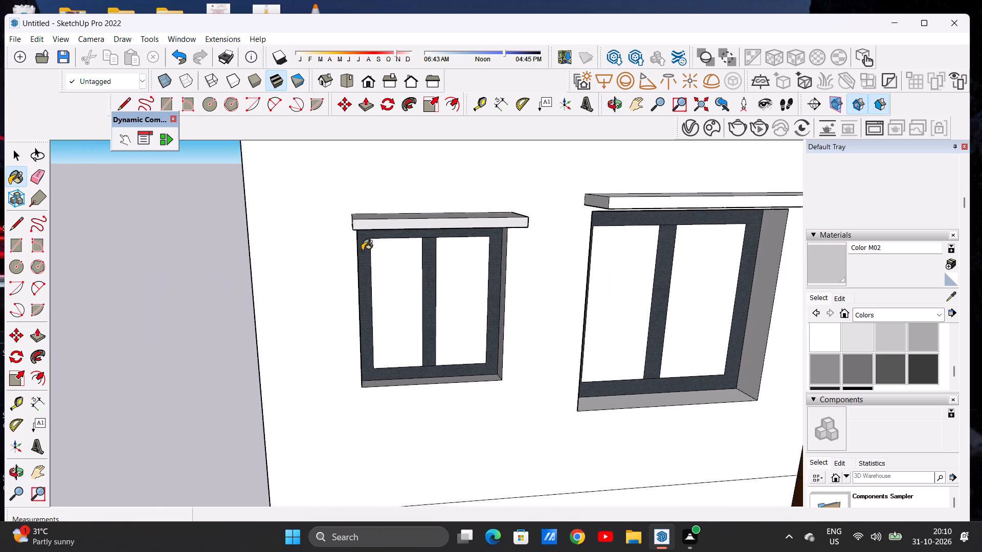
middle_click_drag(363, 250, 553, 255)
scroll(537, 236, "up", 2)
scroll(537, 236, "down", 1)
scroll(537, 236, "up", 1)
scroll(537, 236, "down", 1)
scroll(537, 236, "up", 2)
left_click(527, 222)
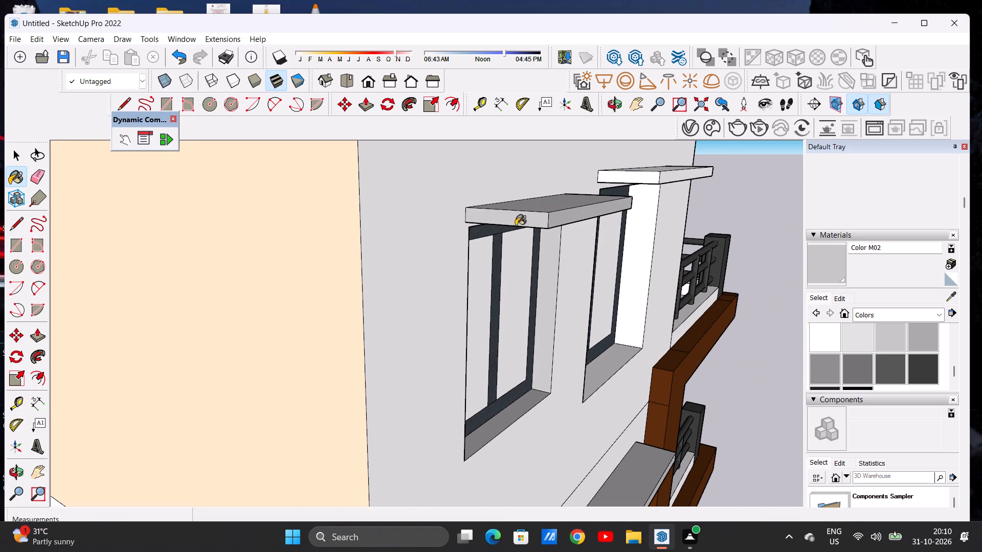
Apply Color M02 to the corner-side reveal and sill of the larger sixth-row window.
middle_click_drag(514, 225, 287, 264)
scroll(301, 268, "down", 13)
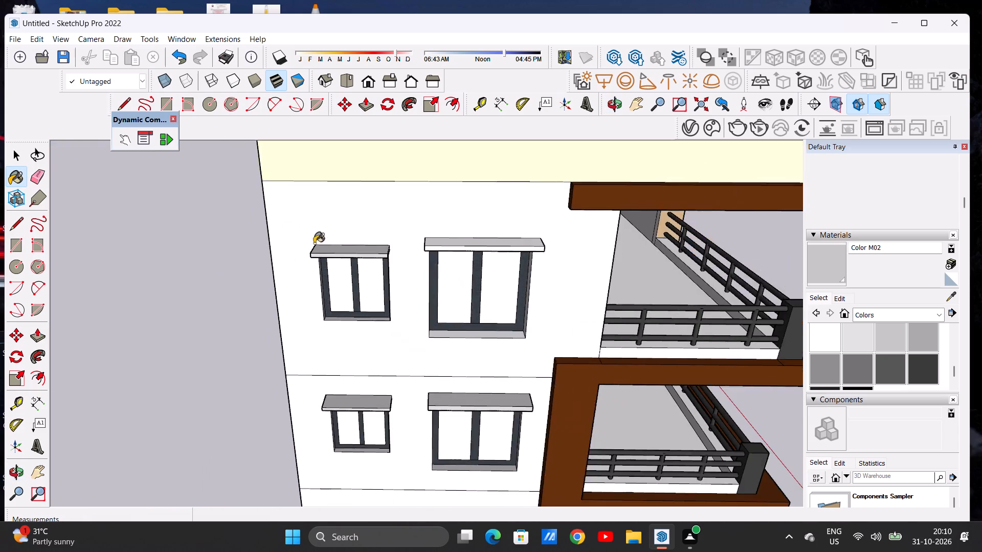
scroll(314, 243, "down", 8)
scroll(450, 314, "up", 18)
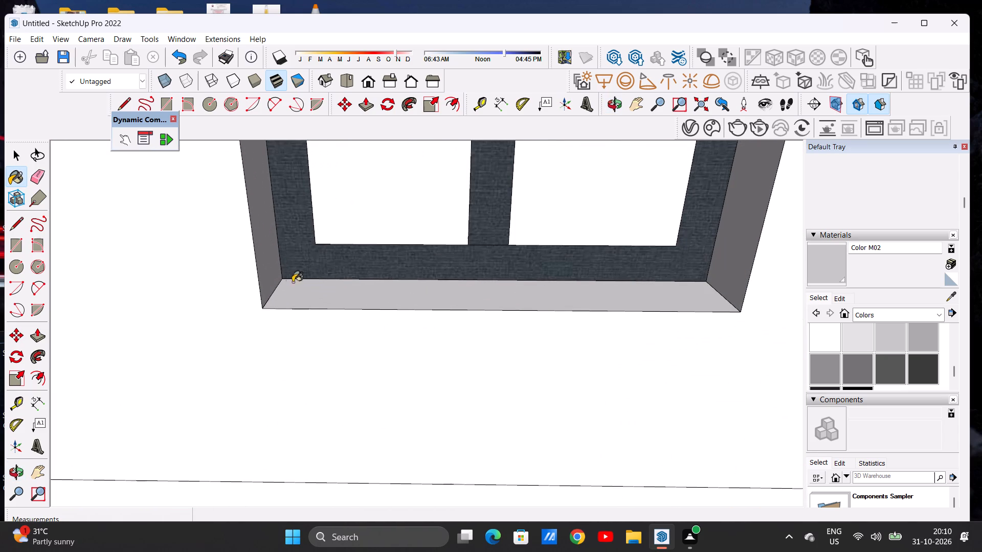
left_click(264, 269)
left_click(303, 289)
Paint the head reveal and balcony-side reveal of the larger sixth-row window with Color M02.
scroll(333, 315, "down", 9)
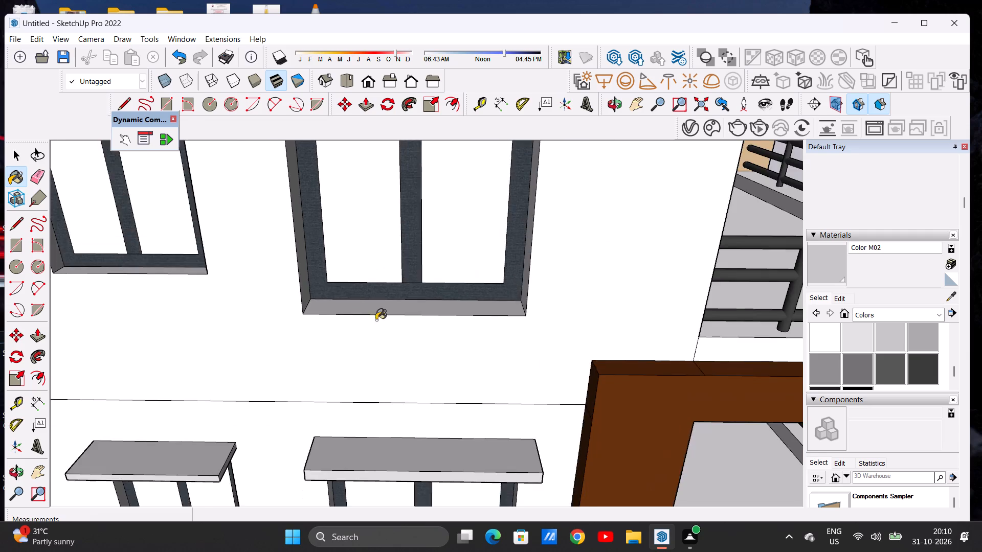
scroll(376, 320, "down", 4)
middle_click_drag(421, 309, 450, 233)
scroll(423, 296, "down", 4)
scroll(423, 303, "up", 1)
scroll(423, 303, "down", 4)
scroll(426, 311, "up", 1)
scroll(428, 325, "down", 5)
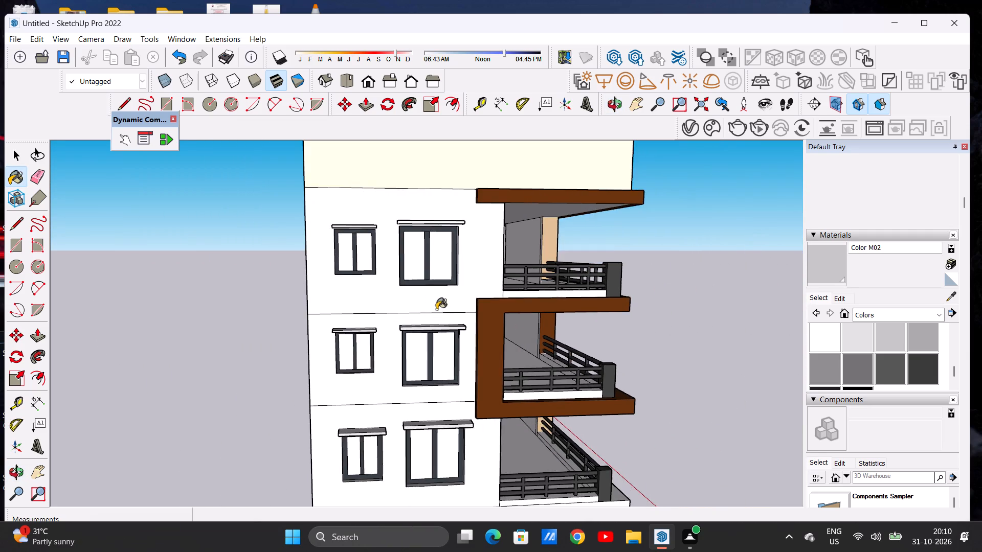
scroll(443, 235, "up", 6)
scroll(443, 235, "down", 2)
scroll(443, 241, "up", 7)
scroll(444, 251, "down", 1)
scroll(444, 251, "up", 1)
middle_click_drag(434, 289, 465, 230)
scroll(476, 222, "up", 1)
scroll(477, 222, "down", 1)
scroll(478, 221, "up", 5)
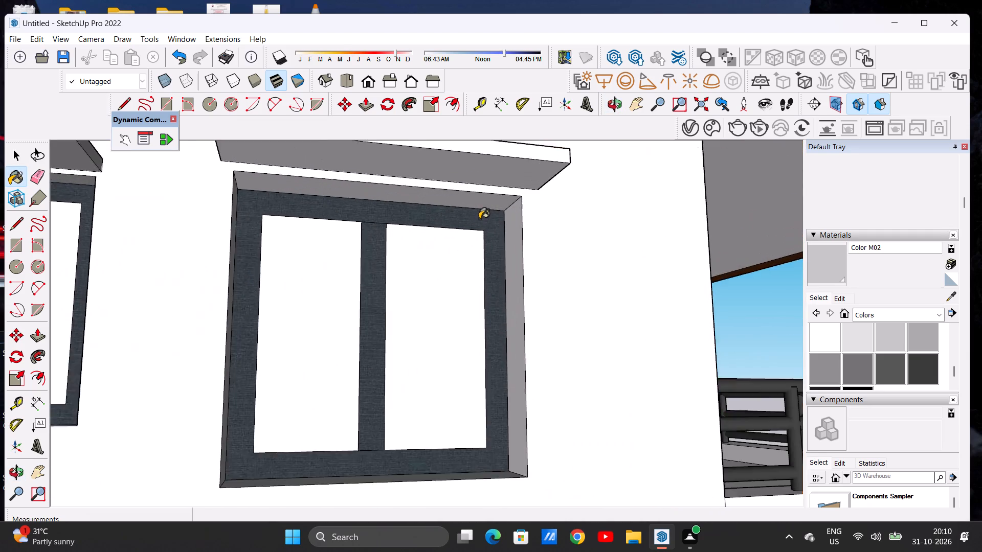
scroll(479, 219, "up", 7)
left_click(485, 199)
left_click(542, 218)
Apply Color M02 to the underside, front and balcony-side end of the larger sixth-row sunshade.
scroll(506, 243, "down", 11)
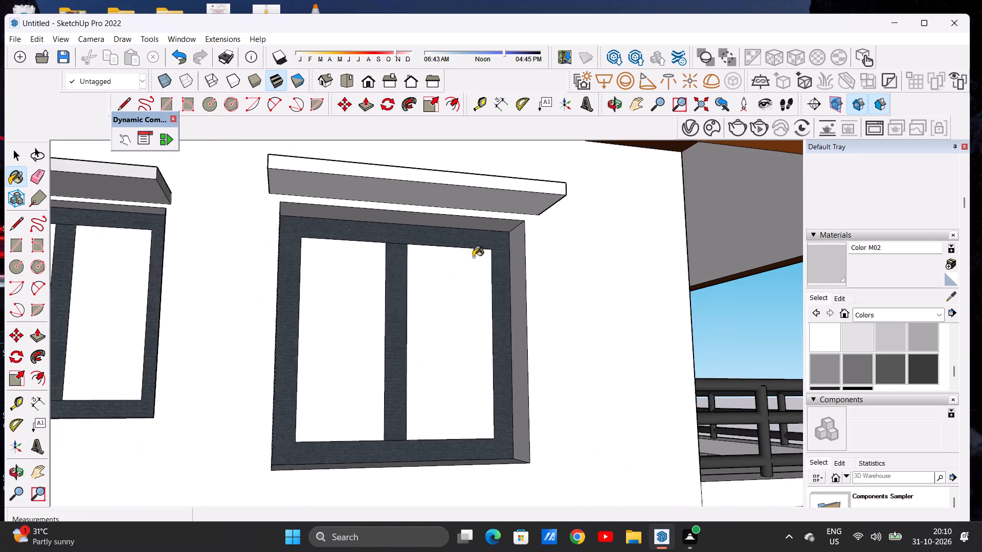
scroll(473, 257, "down", 3)
scroll(507, 215, "up", 1)
scroll(508, 214, "down", 1)
scroll(508, 214, "up", 7)
scroll(510, 252, "down", 1)
scroll(510, 252, "up", 6)
left_click(505, 222)
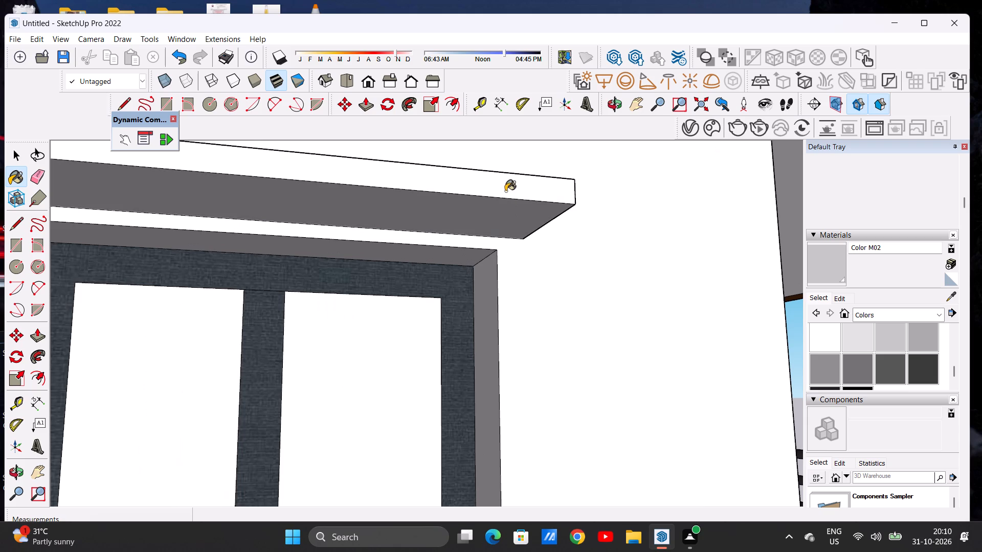
left_click(505, 190)
middle_click_drag(554, 205, 396, 252)
left_click(391, 237)
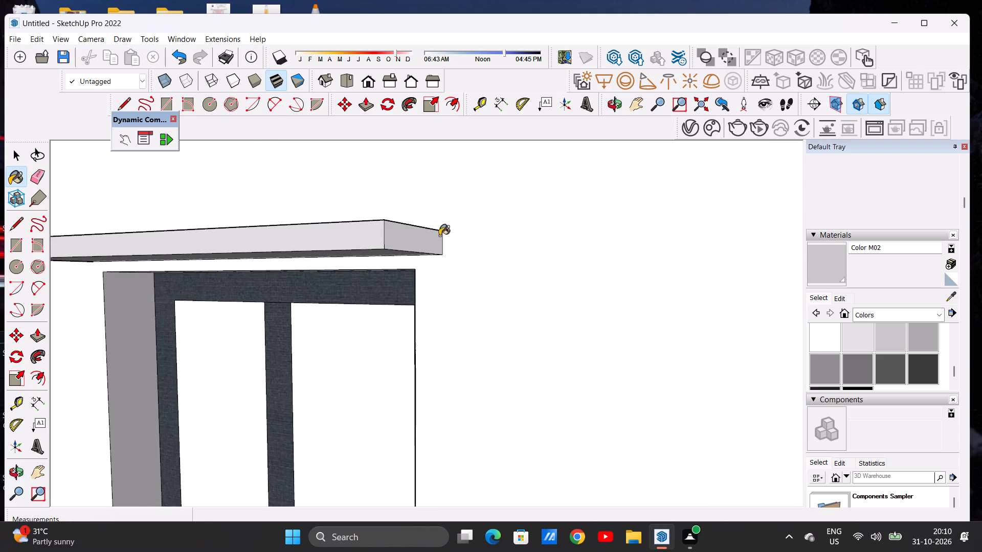
Paint the corner-side end and top of the larger sixth-row sunshade with Color M02.
scroll(524, 231, "down", 14)
middle_click_drag(363, 246, 611, 285)
scroll(429, 248, "up", 3)
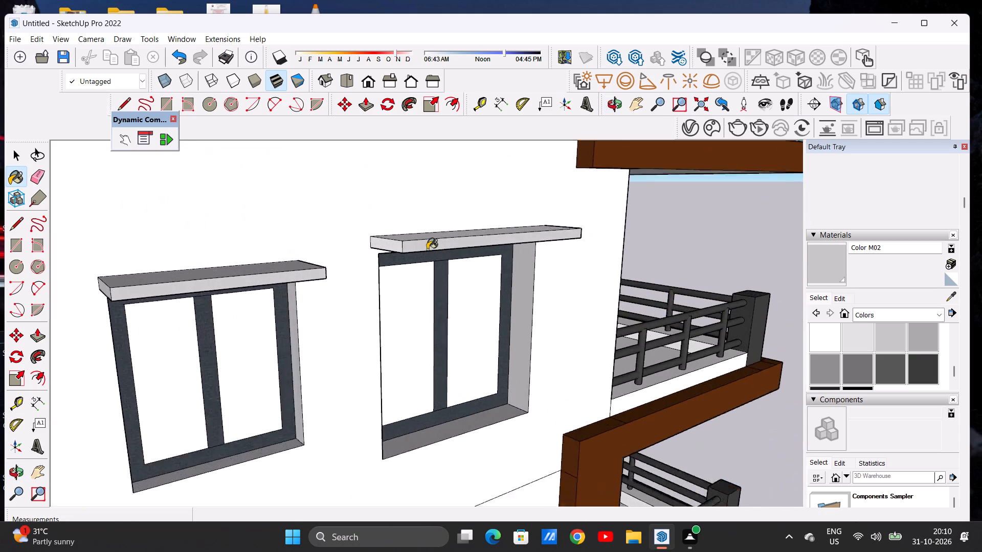
scroll(427, 249, "up", 10)
left_click(373, 239)
middle_click_drag(393, 228, 391, 273)
left_click(392, 256)
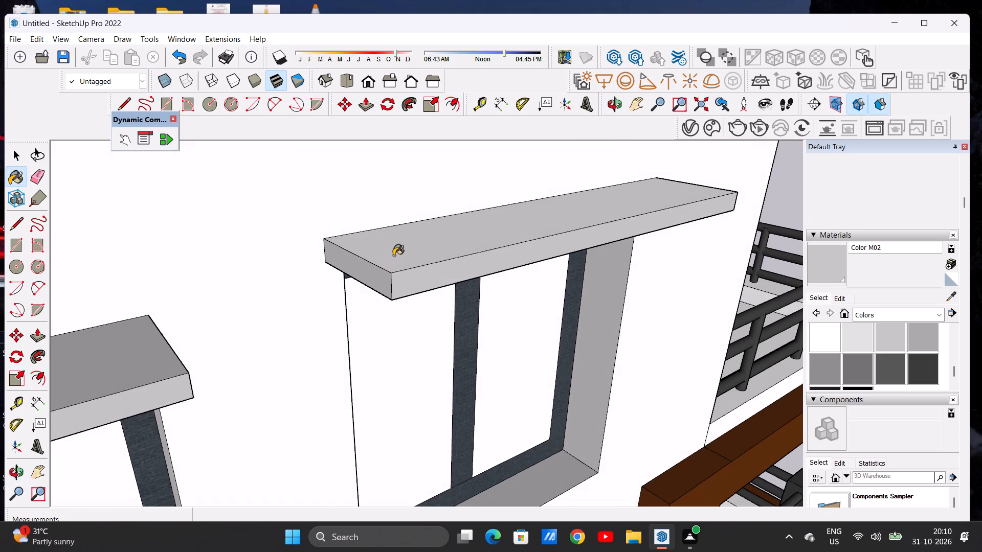
Reapply Color M02 to the corner-side reveal, sill and head reveal of the larger sixth-row side window.
scroll(394, 258, "down", 16)
middle_click_drag(473, 304, 333, 231)
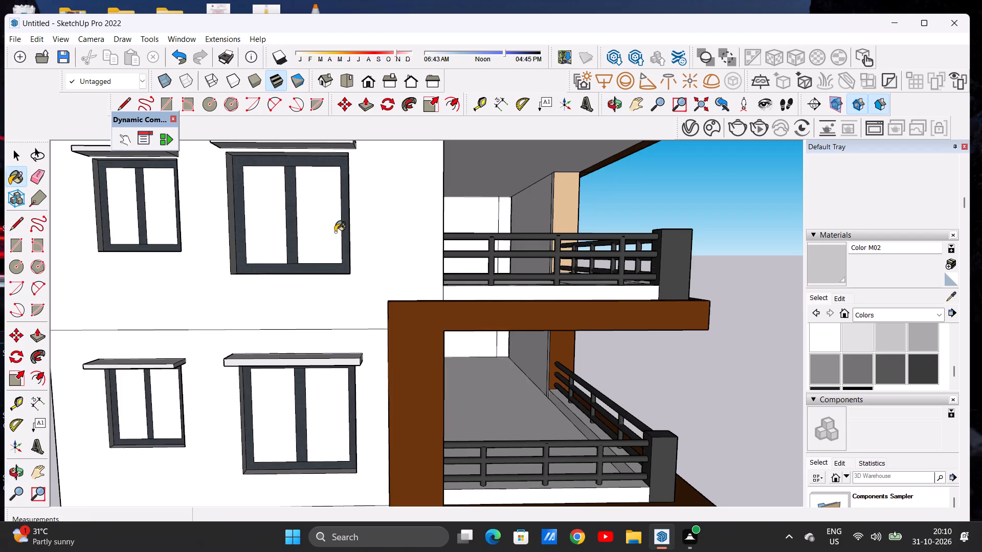
scroll(375, 257, "down", 12)
scroll(443, 265, "down", 4)
middle_click_drag(406, 292, 284, 318)
scroll(365, 241, "up", 20)
scroll(365, 241, "up", 6)
left_click(349, 277)
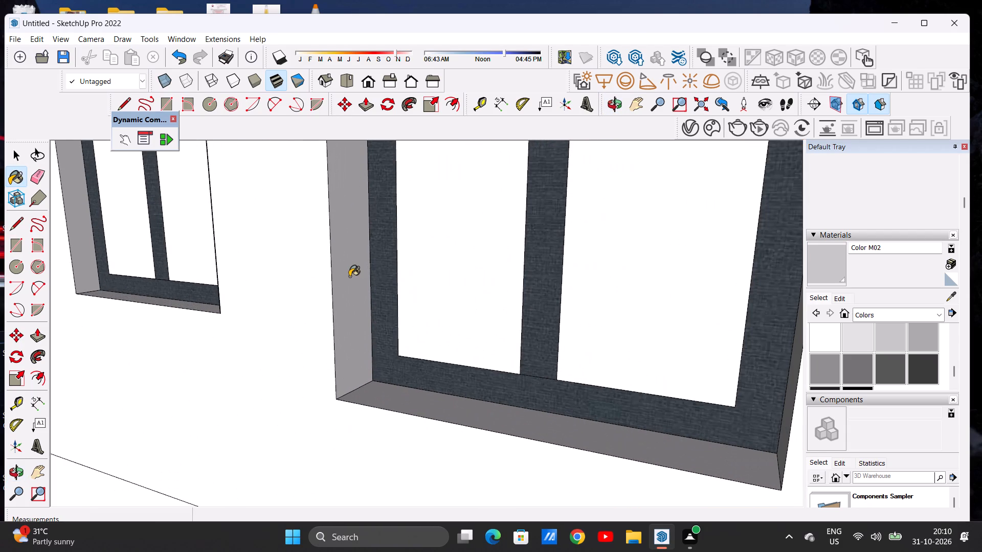
left_click(372, 397)
scroll(395, 331, "down", 14)
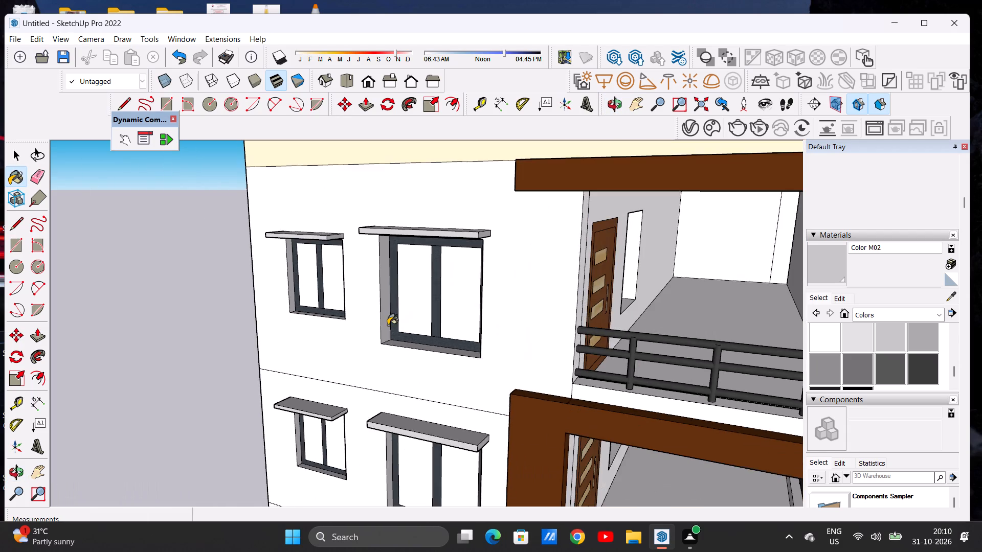
middle_click_drag(395, 326, 617, 278)
scroll(524, 241, "up", 14)
middle_click_drag(537, 260, 539, 222)
scroll(539, 222, "up", 1)
left_click(517, 193)
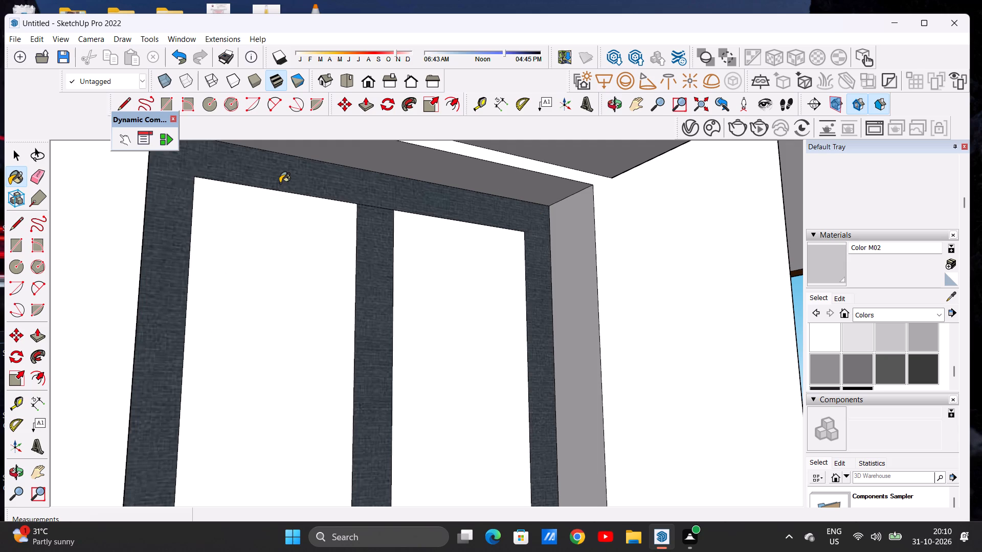
Apply Color M02 to the top, front and underside of the smaller sixth-row sunshade.
scroll(378, 235, "down", 20)
scroll(378, 235, "down", 2)
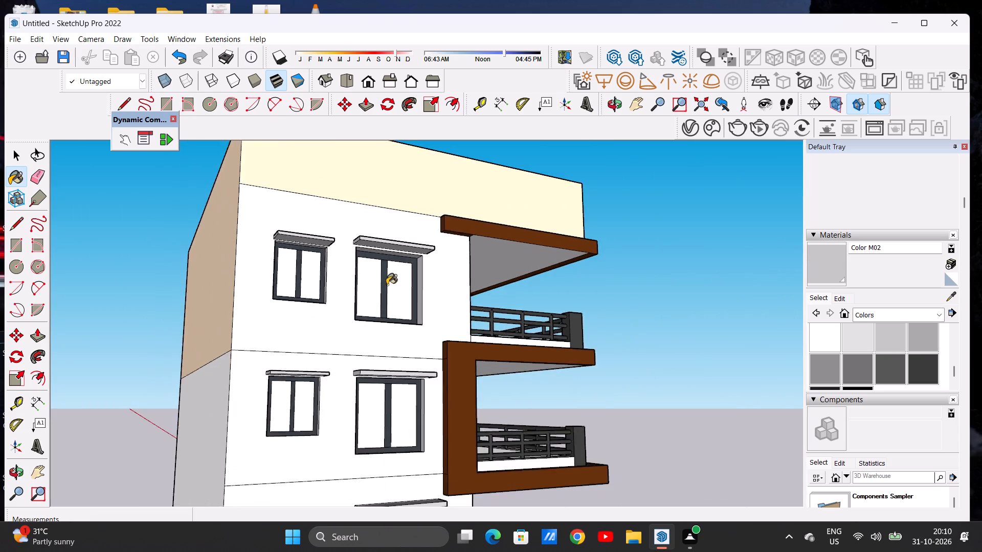
middle_click_drag(385, 284, 285, 341)
scroll(260, 310, "up", 13)
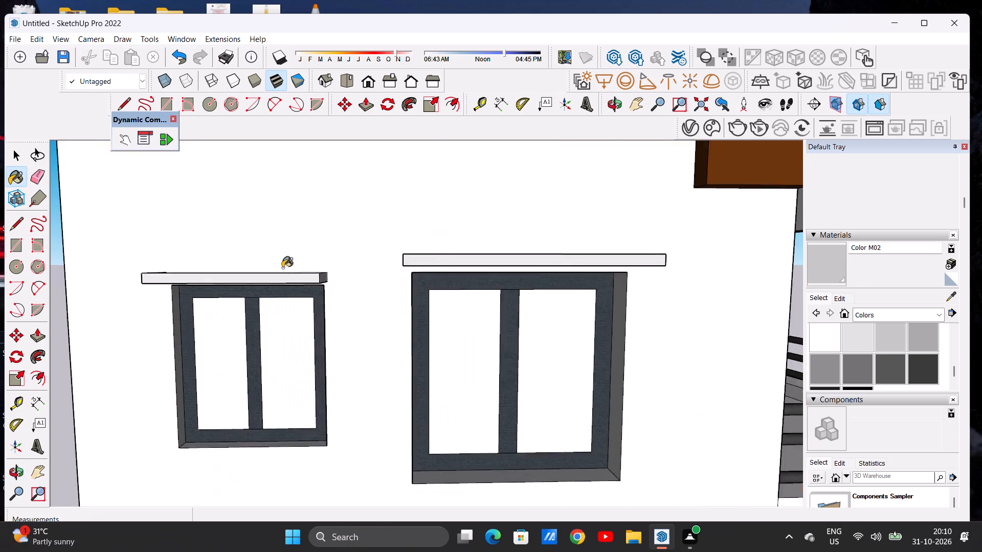
middle_click_drag(283, 268, 288, 387)
scroll(291, 352, "up", 5)
left_click(290, 350)
left_click(297, 385)
scroll(318, 350, "down", 5)
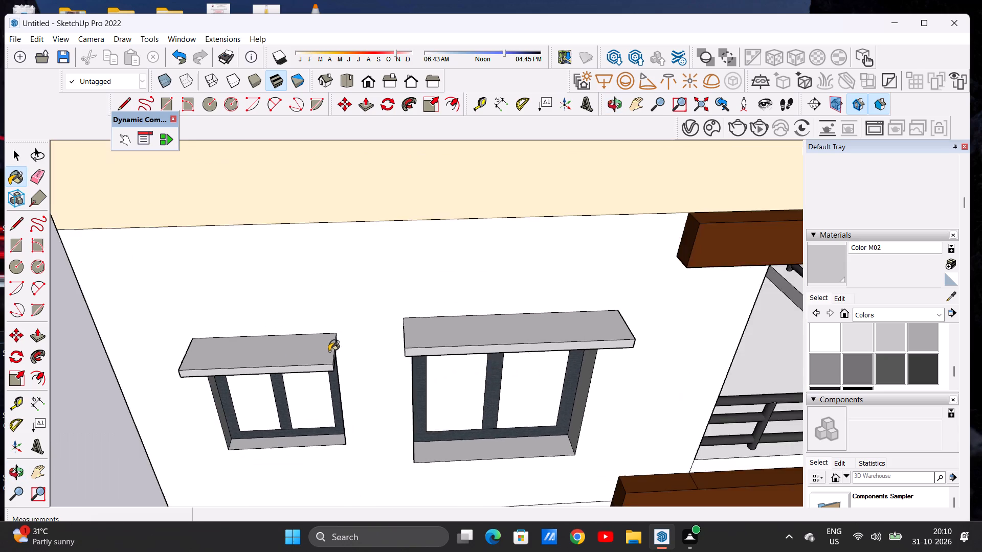
scroll(329, 351, "down", 9)
middle_click_drag(306, 365, 273, 223)
scroll(287, 183, "up", 2)
scroll(287, 183, "down", 1)
scroll(287, 183, "up", 10)
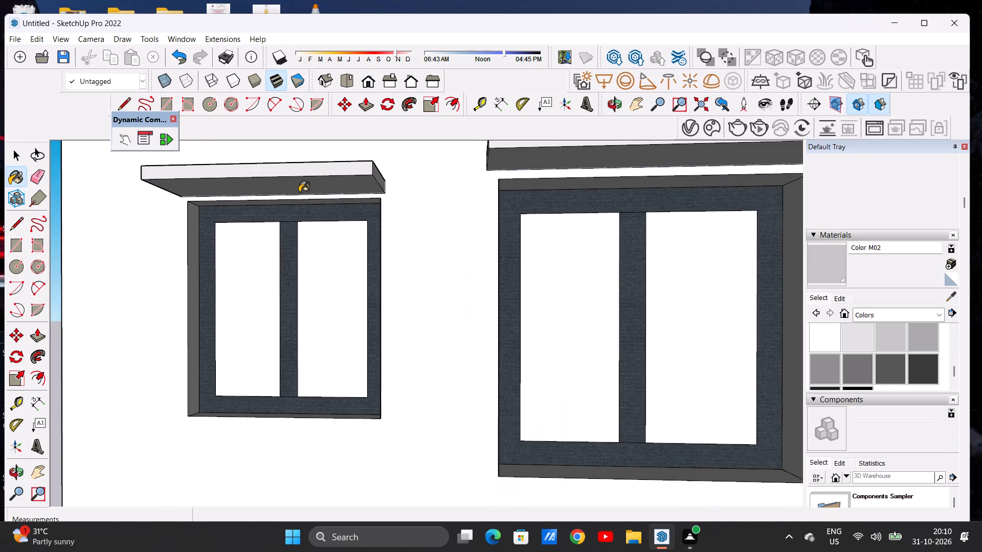
left_click(299, 192)
Leave the Paint Bucket and examine the side windows and the whole building's colour scheme from the front corner.
scroll(323, 257, "down", 6)
middle_click_drag(237, 267, 262, 291)
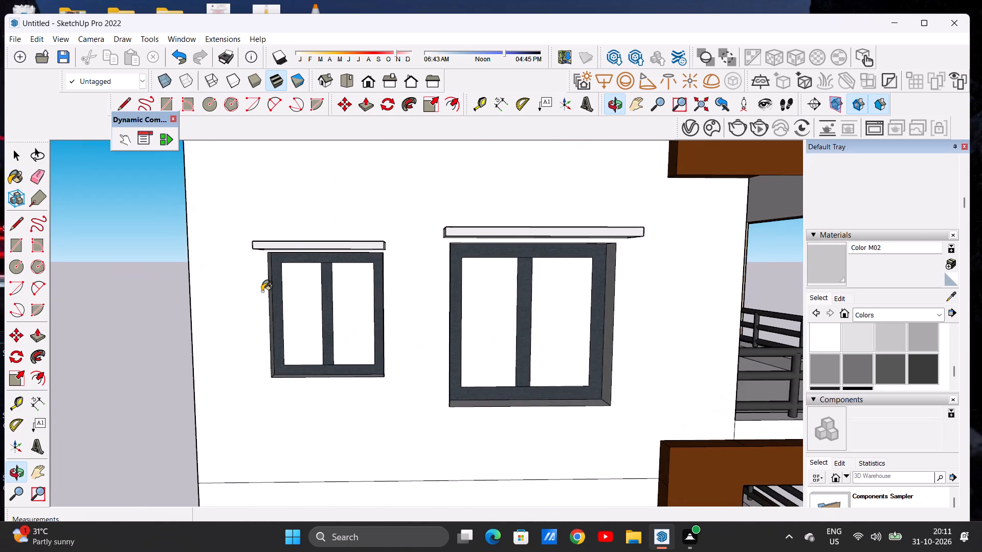
scroll(262, 300, "down", 20)
scroll(262, 300, "down", 4)
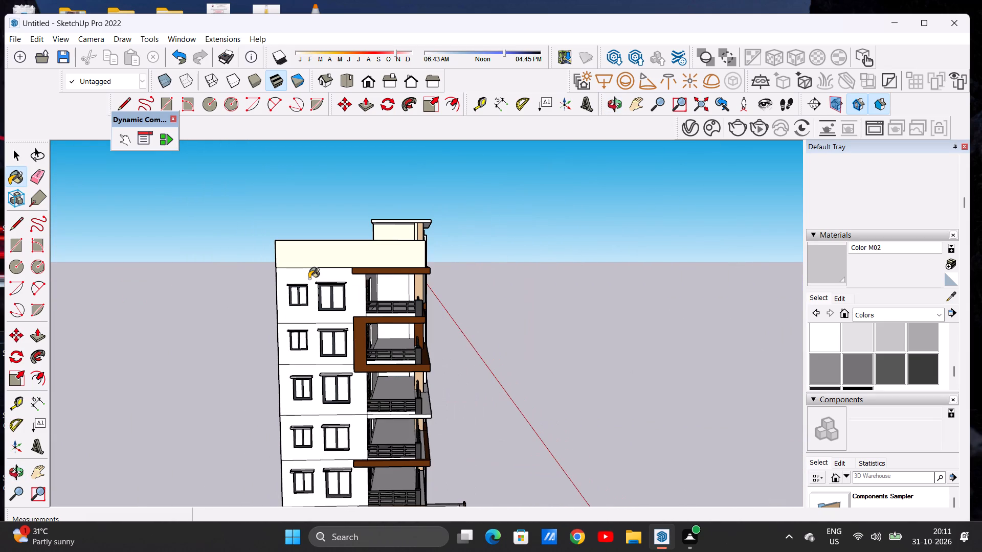
scroll(335, 285, "down", 7)
middle_click_drag(463, 313, 255, 316)
scroll(352, 324, "up", 10)
key("space")
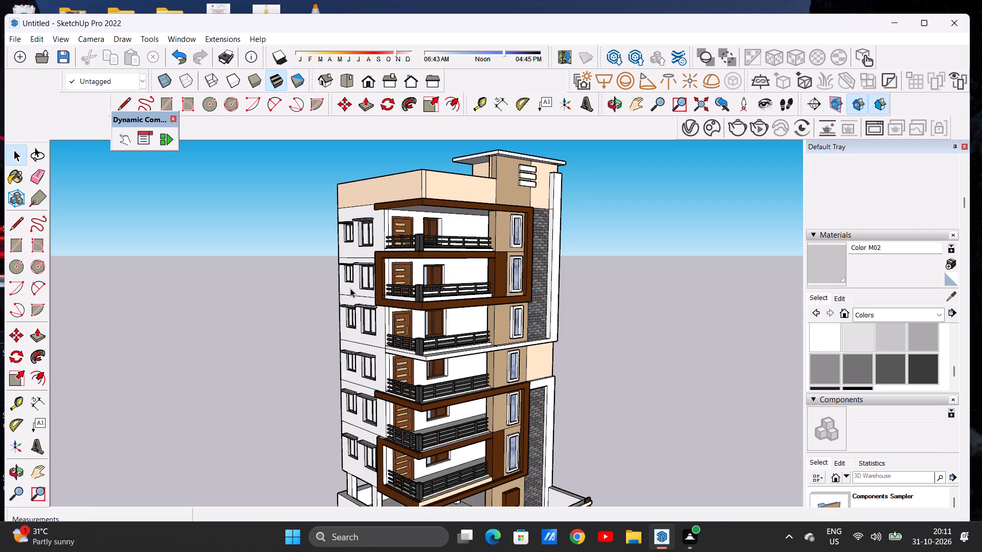
scroll(240, 276, "down", 3)
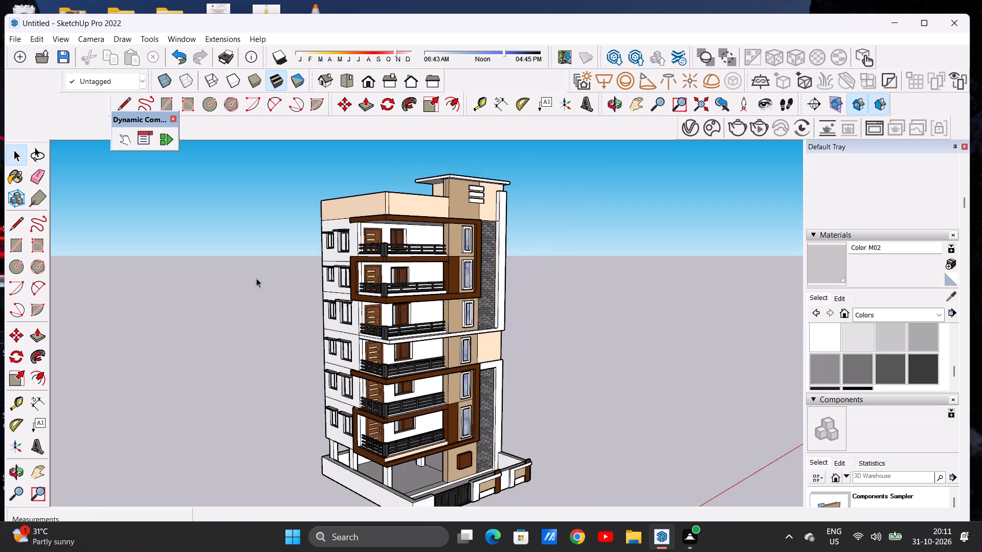
scroll(256, 278, "down", 5)
scroll(268, 271, "up", 5)
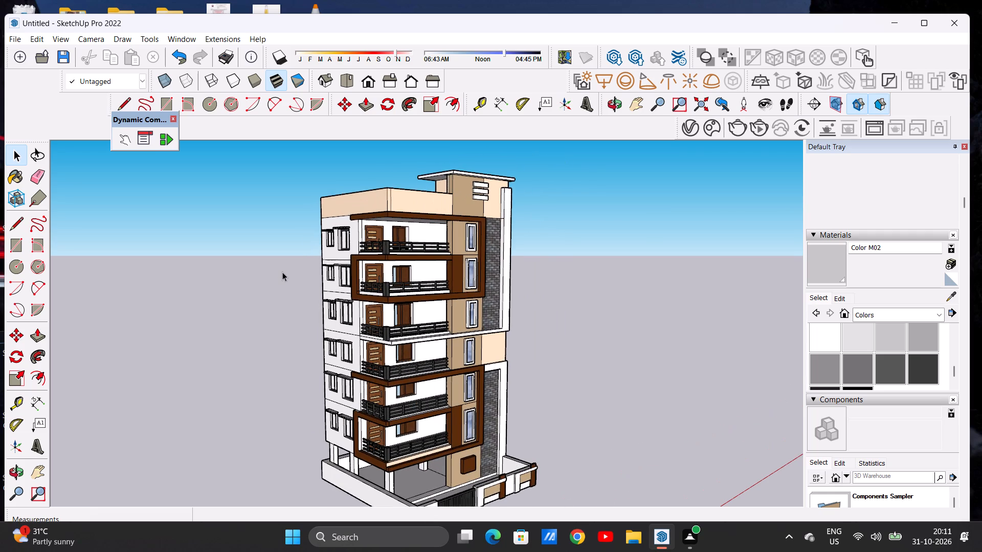
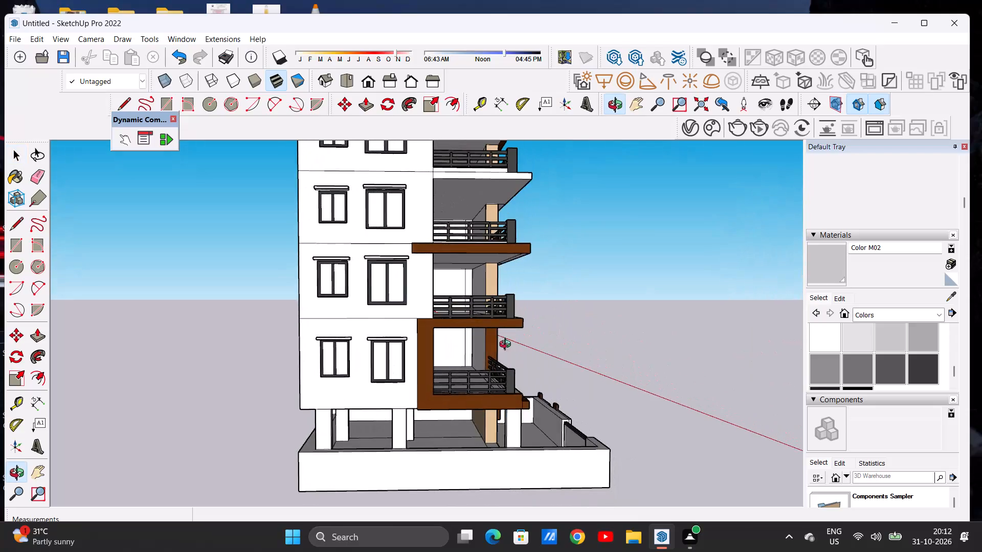
Examine the side elevation's windows, blank rear wall and the unpainted returns of the lowest balcony's brown frame.
scroll(448, 358, "down", 5)
middle_click_drag(367, 358, 426, 371)
scroll(396, 374, "up", 2)
scroll(396, 374, "down", 1)
scroll(396, 374, "up", 2)
scroll(396, 374, "down", 1)
scroll(396, 374, "up", 2)
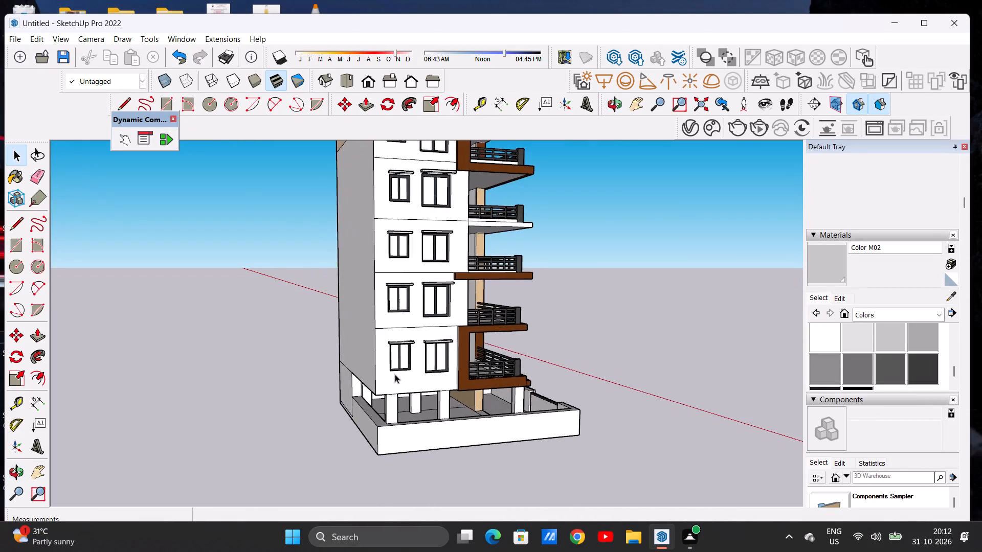
scroll(395, 374, "up", 5)
scroll(398, 326, "down", 3)
scroll(395, 329, "up", 2)
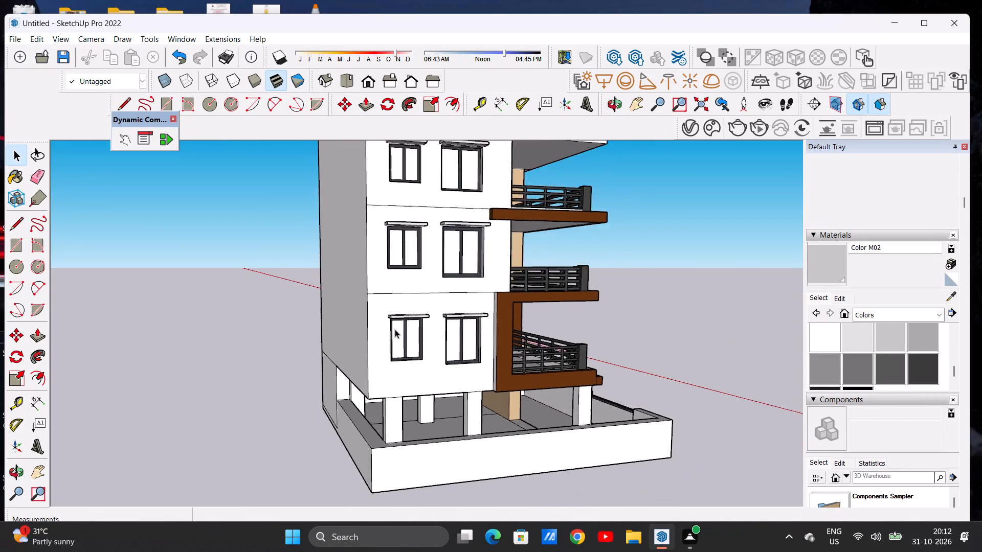
scroll(395, 329, "up", 10)
middle_click_drag(363, 329, 449, 336)
scroll(414, 332, "down", 6)
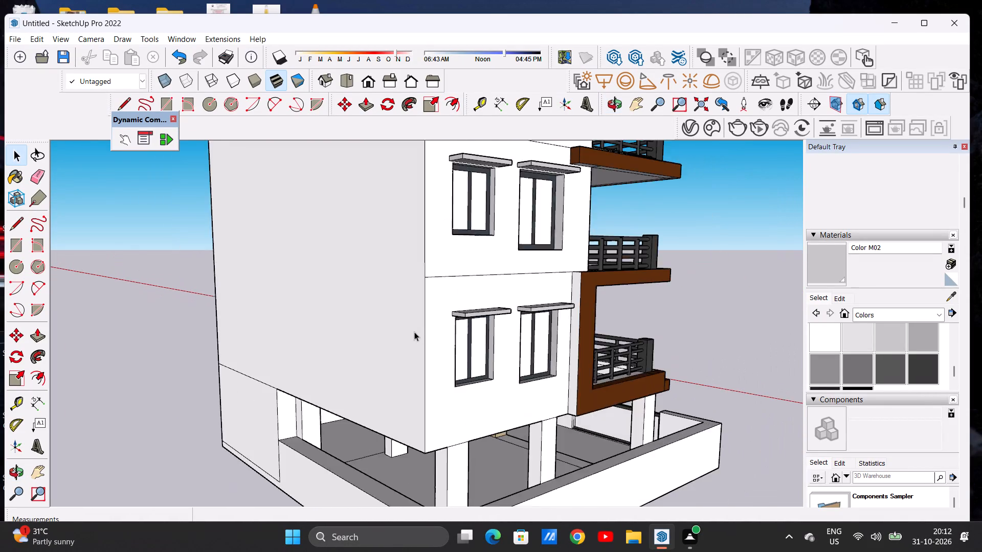
scroll(414, 332, "down", 9)
scroll(422, 353, "up", 1)
scroll(422, 353, "down", 1)
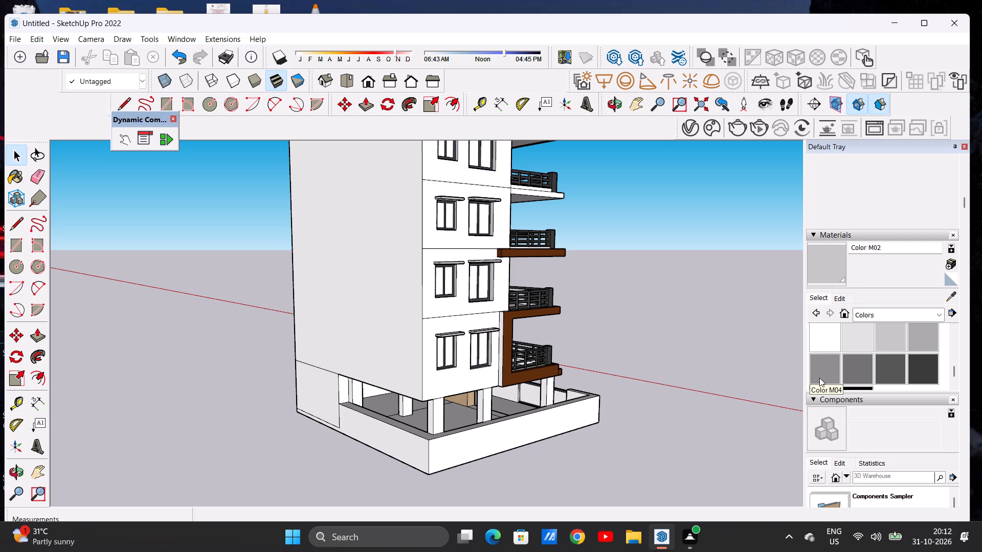
middle_click_drag(508, 369, 515, 389)
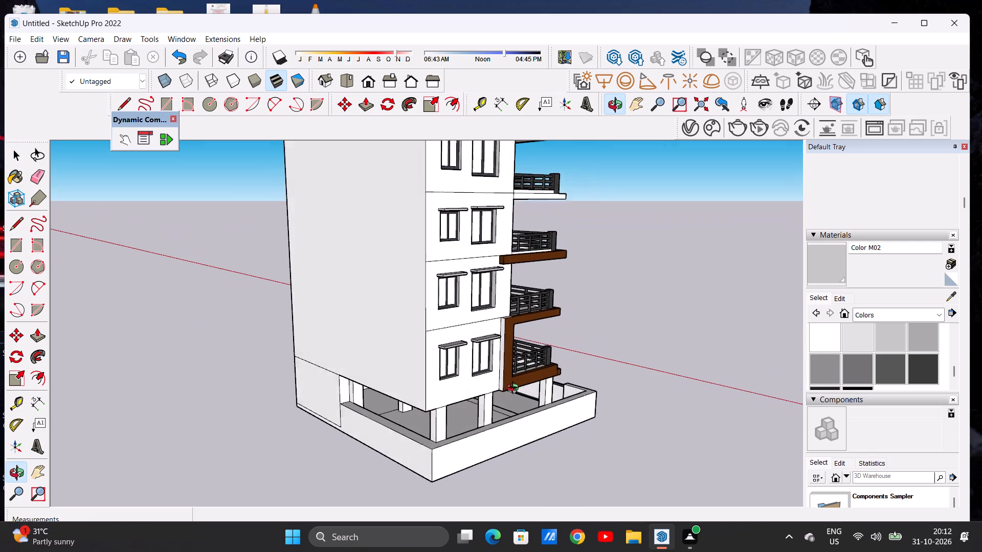
middle_click_drag(515, 389, 517, 389)
scroll(509, 332, "up", 12)
scroll(509, 329, "down", 1)
middle_click_drag(493, 324, 487, 386)
scroll(477, 368, "up", 1)
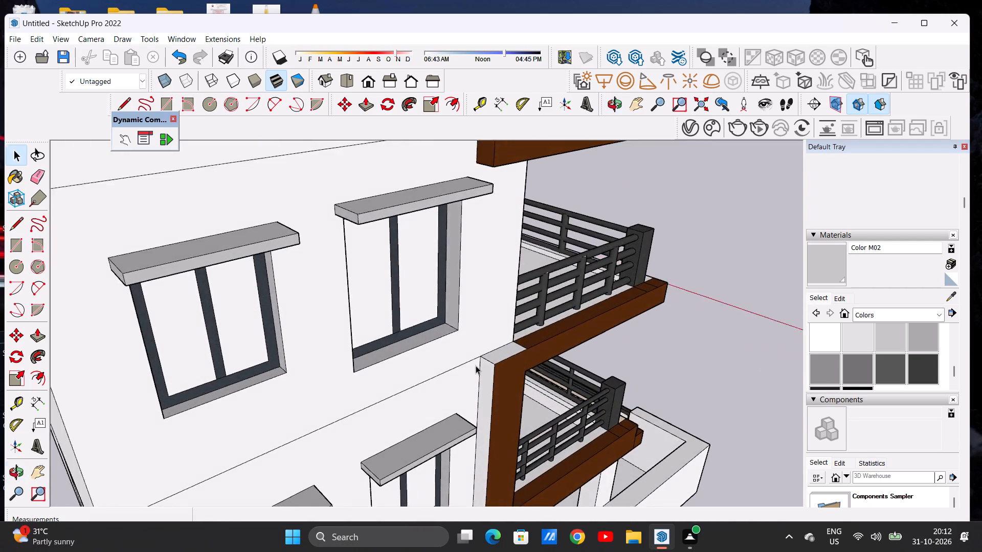
scroll(476, 365, "down", 20)
scroll(476, 365, "down", 4)
scroll(507, 354, "up", 5)
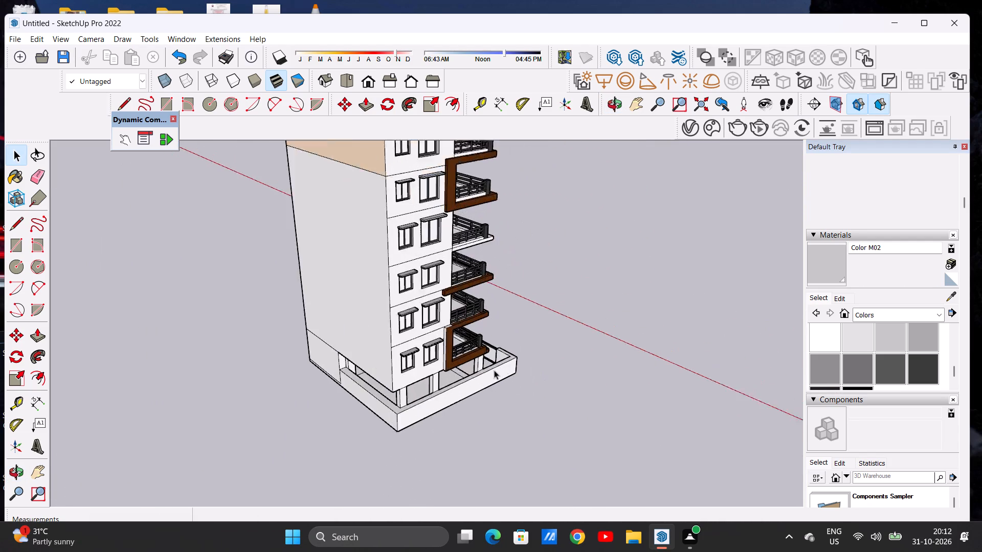
Paint the side return of the lowest balcony frame's upright with brown Color C08 from the Colors collection.
scroll(494, 370, "up", 1)
scroll(439, 337, "down", 1)
scroll(438, 337, "up", 8)
scroll(449, 353, "down", 1)
scroll(449, 353, "up", 6)
middle_click_drag(444, 369, 470, 336)
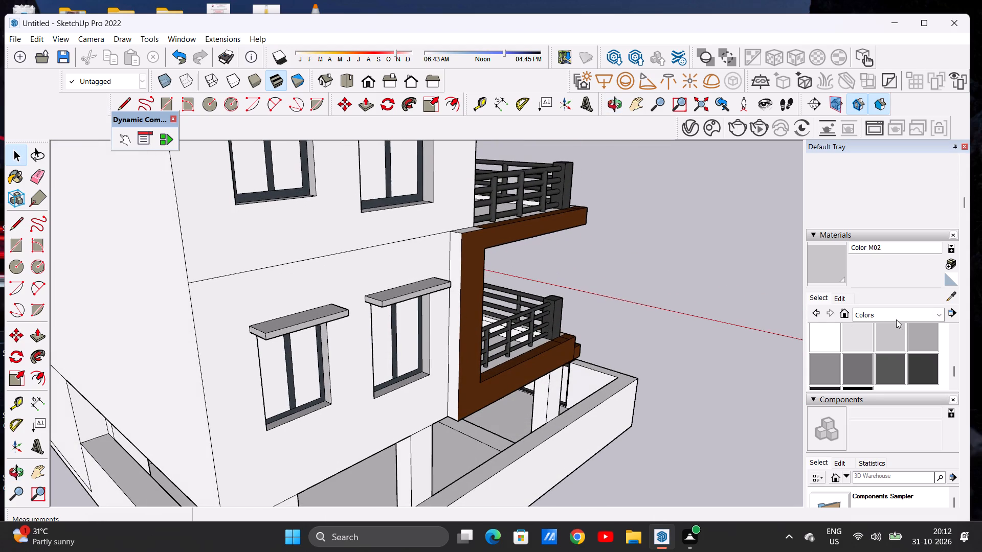
scroll(863, 372, "up", 6)
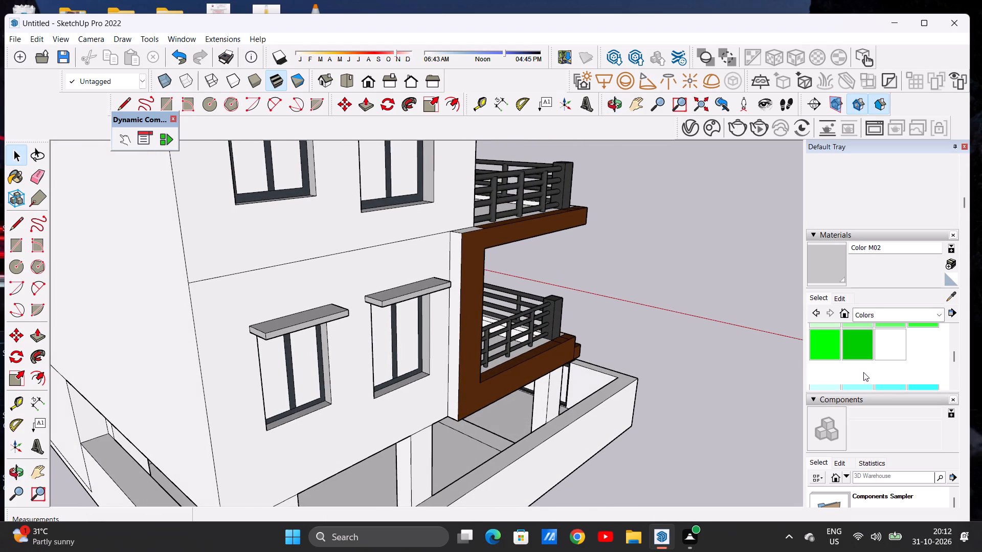
scroll(863, 372, "up", 4)
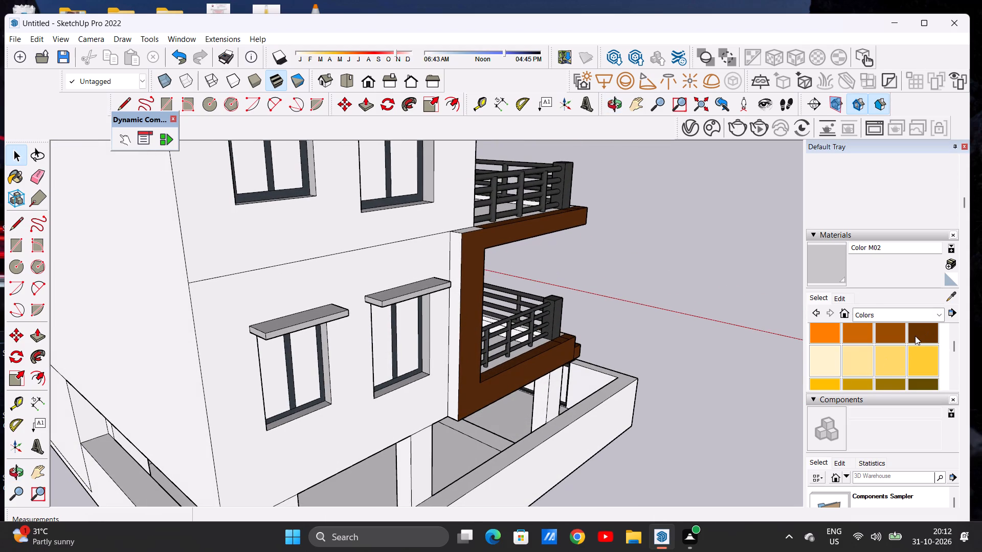
left_click(915, 336)
scroll(472, 377, "up", 4)
left_click(448, 380)
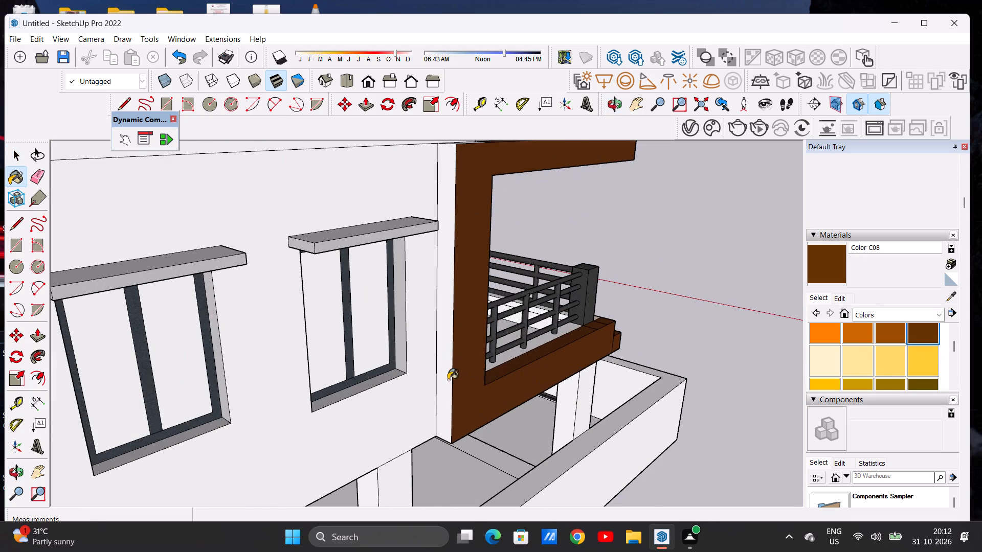
Apply Color C08 to the top face at the lowest balcony frame's corner and to the inner side of its upright.
scroll(452, 387, "down", 6)
middle_click_drag(453, 263, 456, 323)
scroll(456, 315, "up", 11)
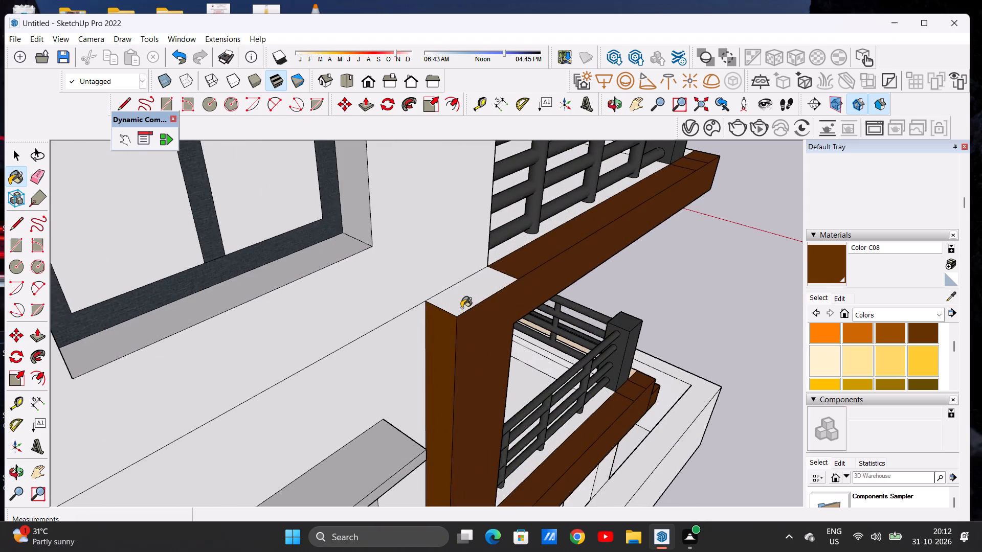
left_click(461, 308)
scroll(461, 308, "down", 5)
scroll(463, 315, "up", 1)
scroll(463, 315, "down", 13)
middle_click_drag(572, 331, 177, 305)
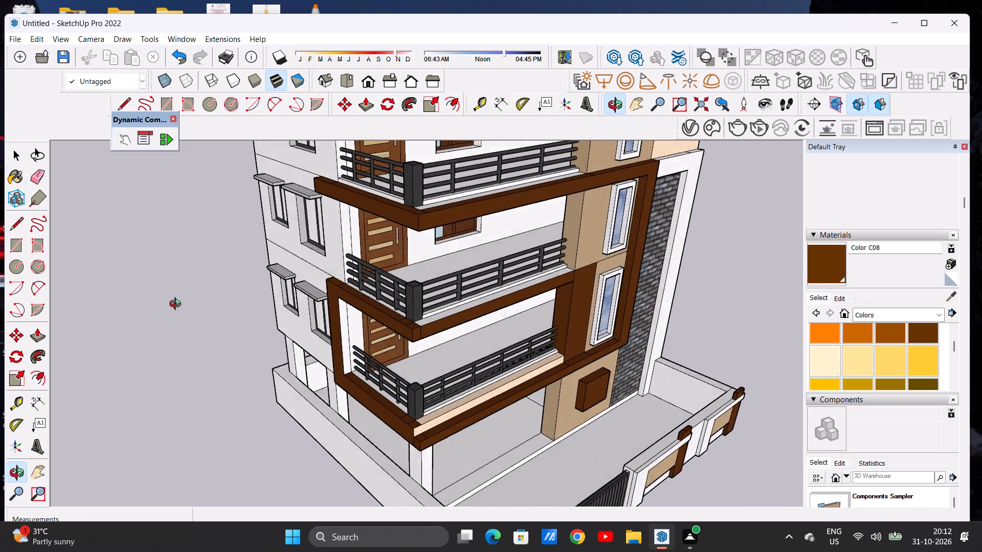
middle_click_drag(177, 305, 182, 307)
scroll(324, 355, "up", 10)
left_click(347, 375)
Check the brown frame and the whole building from the front and side, and leave the Paint Bucket.
scroll(382, 367, "down", 13)
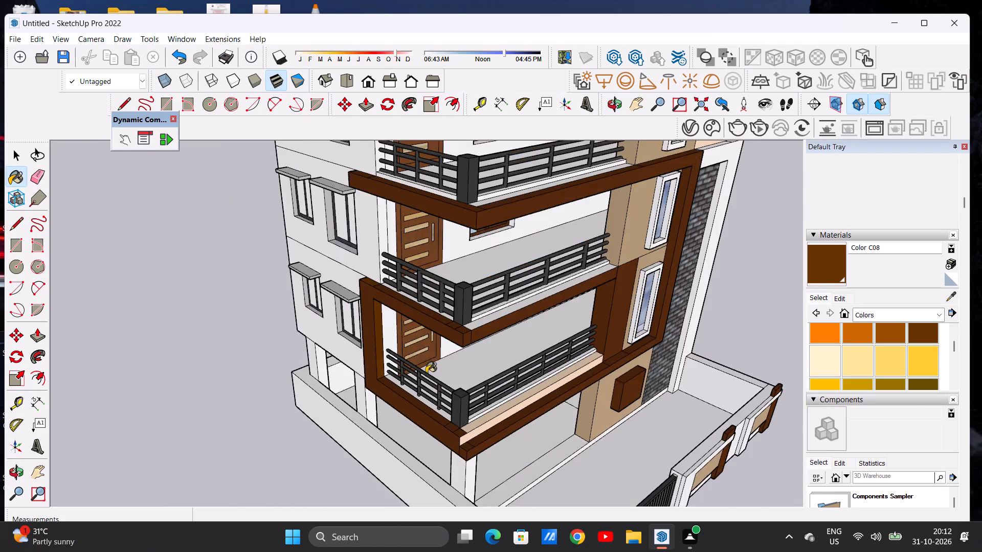
middle_click_drag(451, 359, 315, 318)
scroll(432, 359, "down", 12)
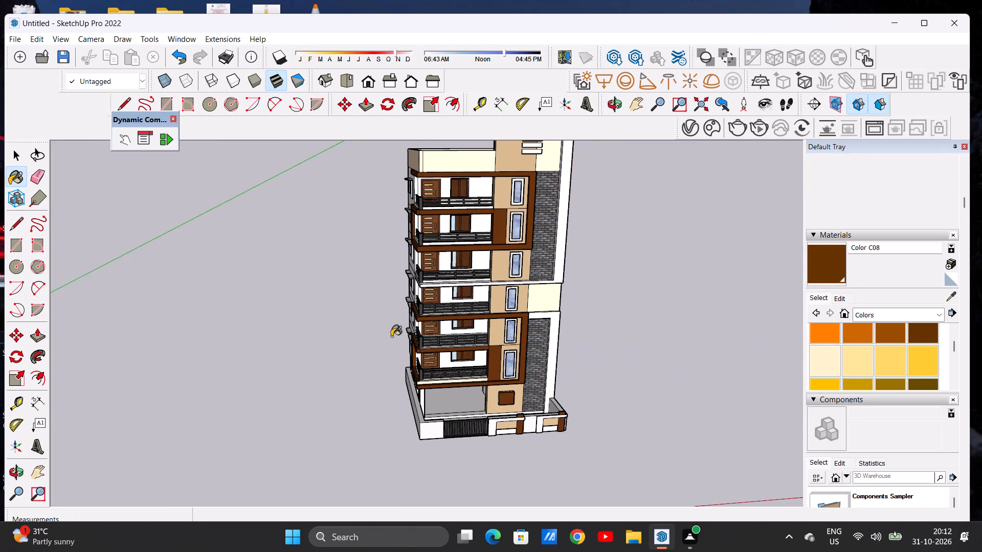
middle_click_drag(392, 323, 565, 285)
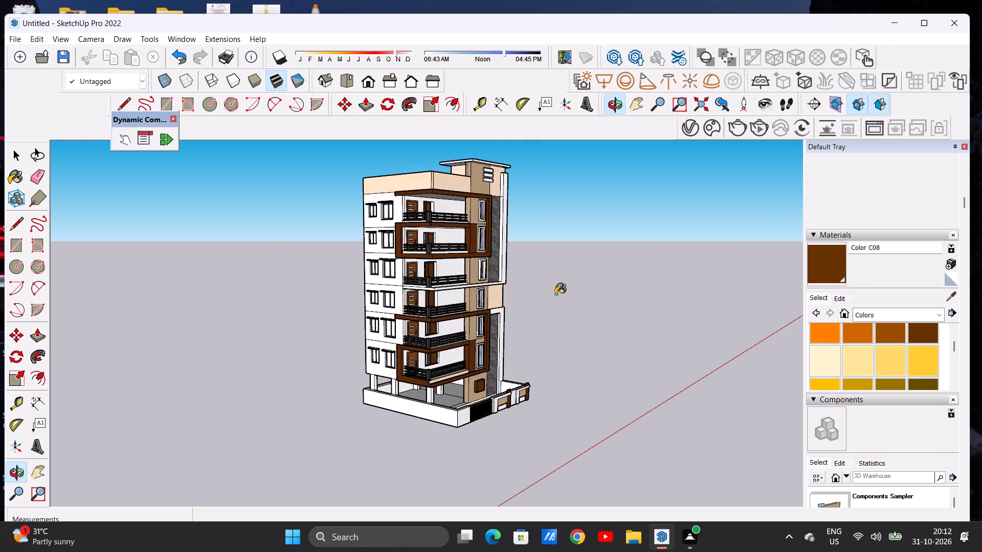
middle_click_drag(396, 353, 607, 349)
scroll(390, 375, "up", 14)
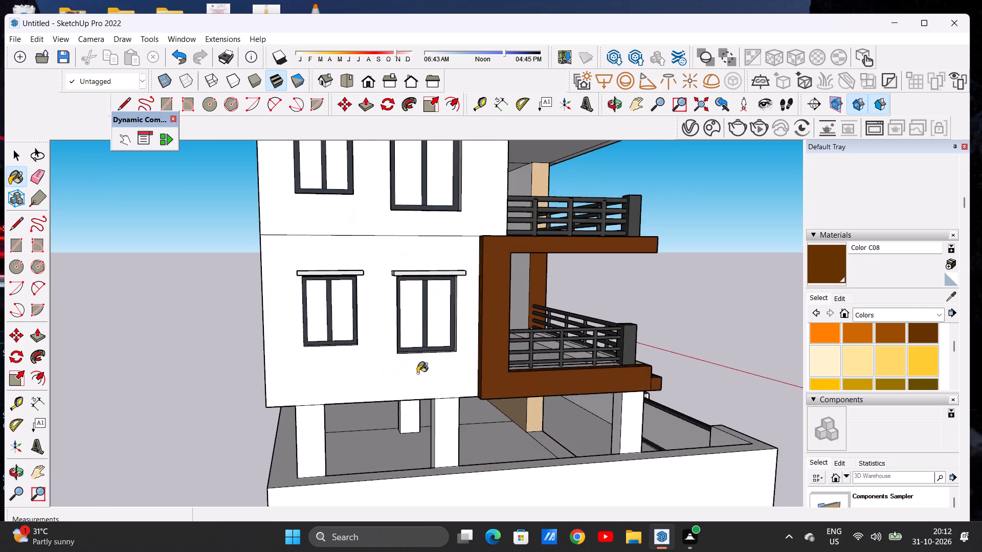
middle_click_drag(413, 370, 384, 375)
key("space")
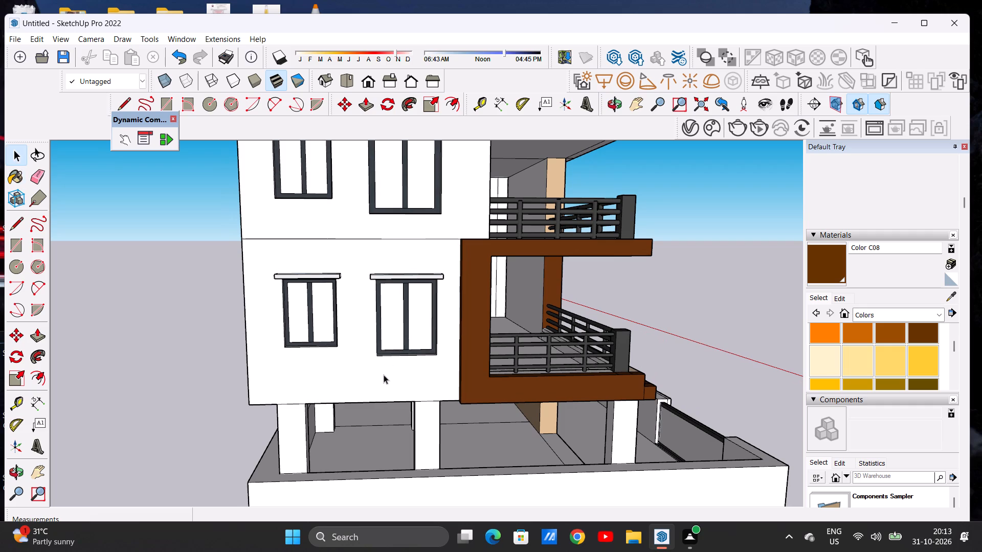
Examine the sunshades, reveals, frames and bare panes of the lowest side windows closely from both directions.
scroll(384, 375, "down", 20)
scroll(384, 375, "down", 1)
middle_click_drag(392, 330, 452, 332)
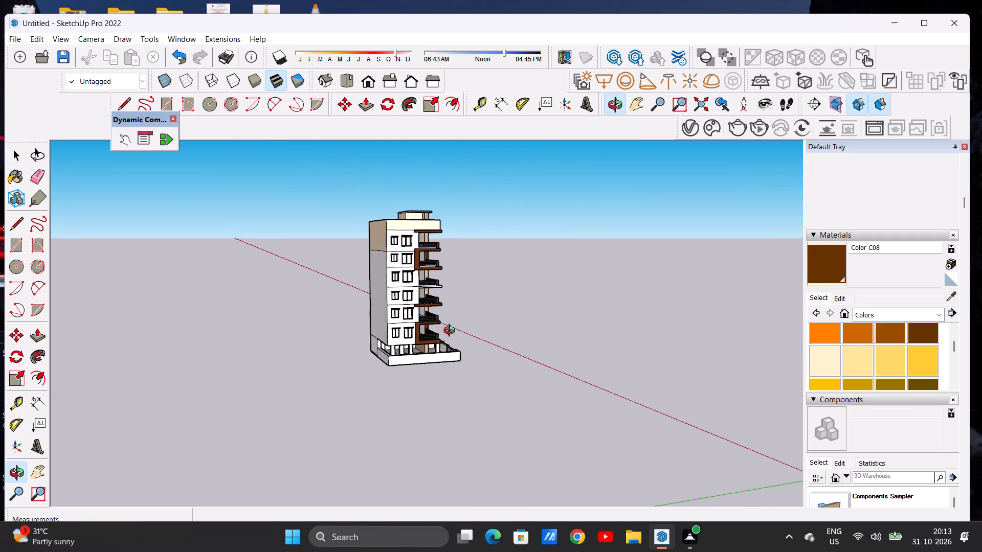
middle_click_drag(452, 332, 453, 332)
scroll(376, 335, "up", 2)
scroll(376, 335, "down", 1)
scroll(377, 335, "up", 13)
scroll(421, 322, "down", 1)
scroll(417, 321, "up", 6)
scroll(419, 327, "down", 1)
scroll(419, 327, "up", 3)
scroll(415, 330, "down", 1)
scroll(415, 330, "up", 5)
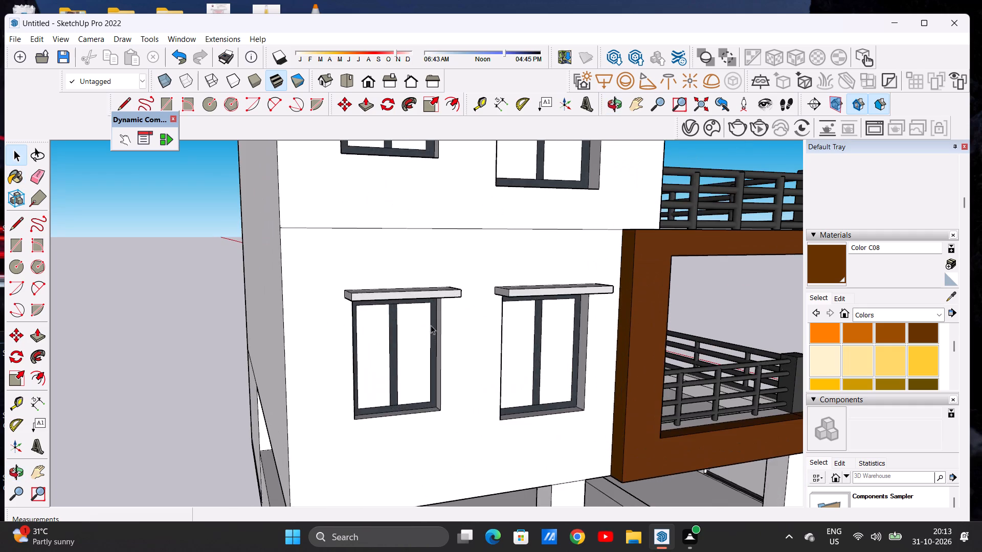
middle_click_drag(423, 323, 217, 347)
scroll(224, 392, "up", 2)
scroll(222, 393, "down", 1)
scroll(222, 393, "up", 4)
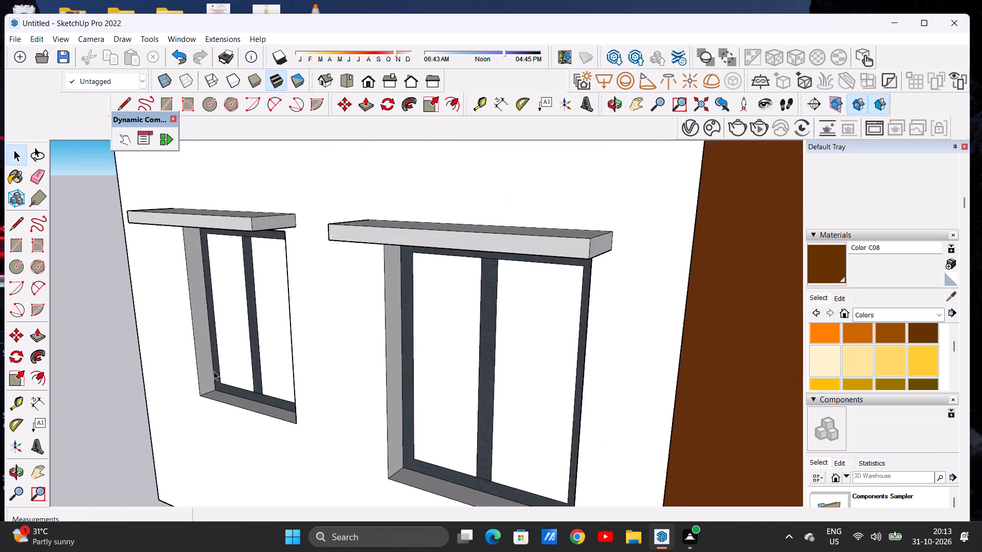
scroll(214, 371, "up", 3)
scroll(214, 371, "down", 1)
scroll(214, 371, "up", 18)
scroll(262, 363, "down", 20)
scroll(262, 363, "down", 4)
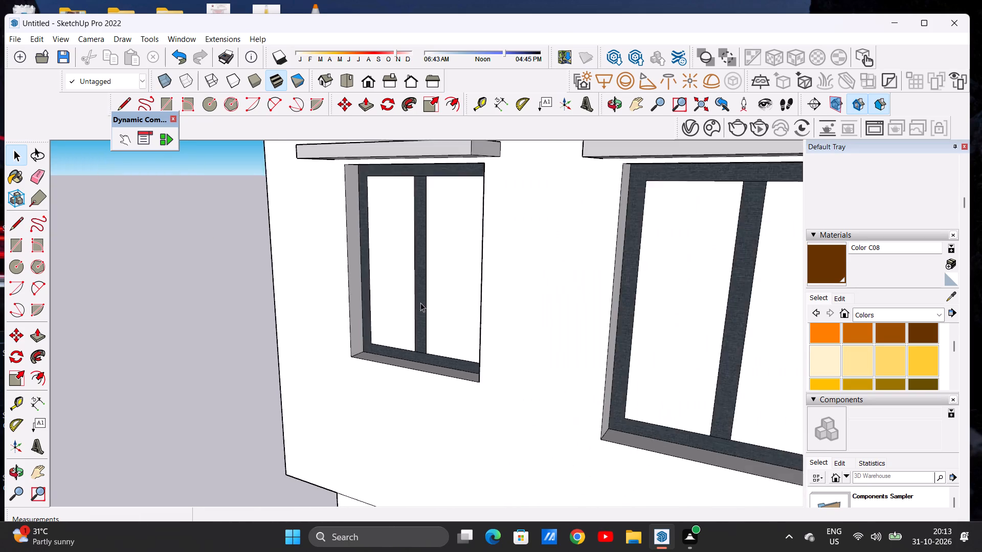
scroll(420, 303, "down", 3)
middle_click_drag(411, 338, 630, 272)
scroll(488, 254, "up", 12)
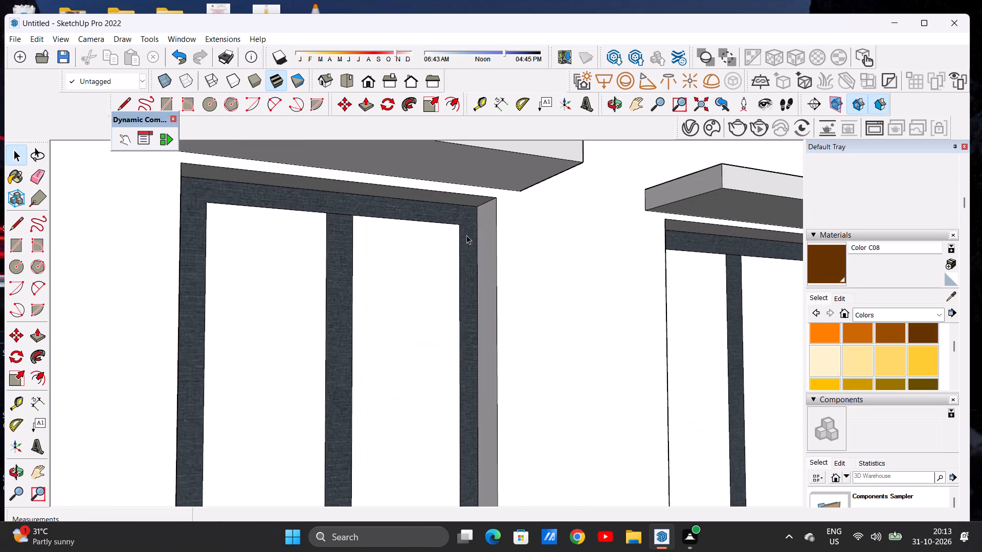
middle_click_drag(462, 167, 452, 260)
scroll(429, 275, "down", 2)
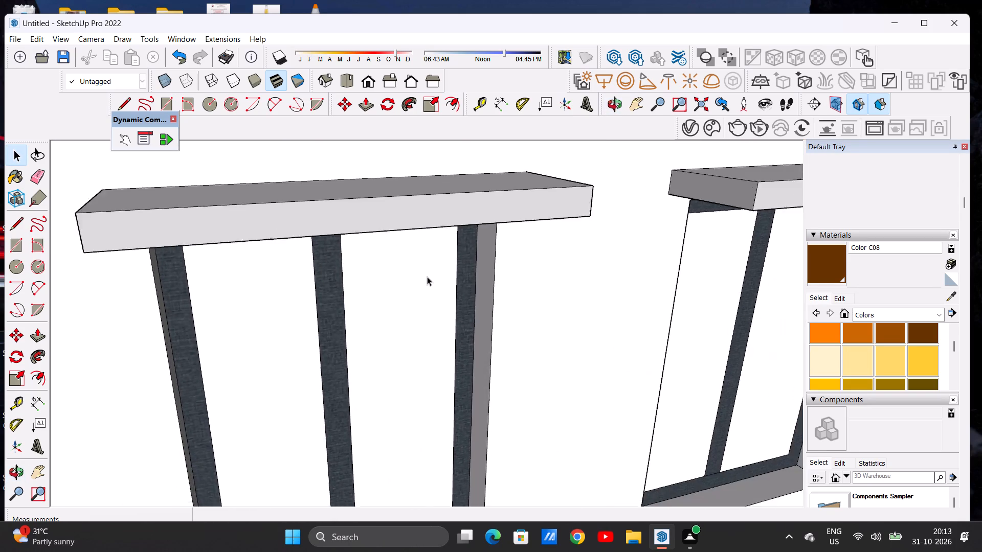
scroll(427, 277, "down", 19)
middle_click_drag(487, 281, 300, 284)
scroll(343, 307, "up", 10)
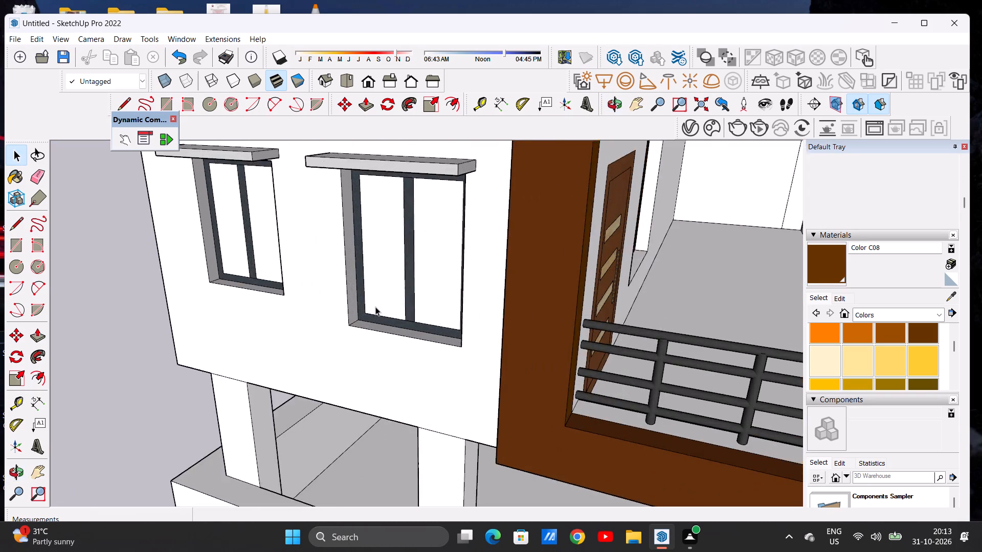
scroll(375, 307, "down", 1)
scroll(375, 307, "up", 11)
middle_click_drag(350, 303, 576, 297)
scroll(494, 304, "down", 9)
scroll(453, 302, "up", 1)
scroll(453, 302, "down", 3)
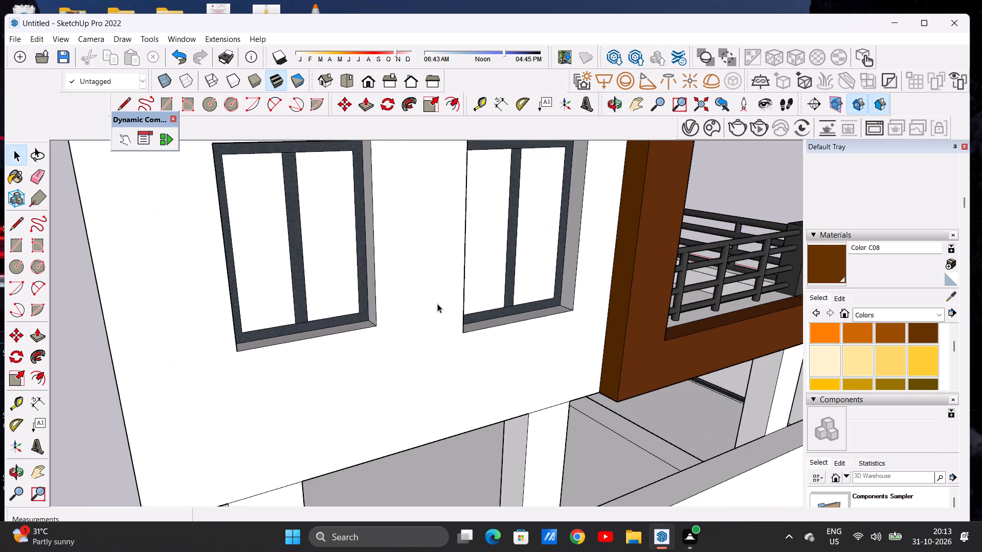
scroll(437, 304, "down", 10)
middle_click_drag(500, 308, 398, 302)
scroll(410, 325, "down", 6)
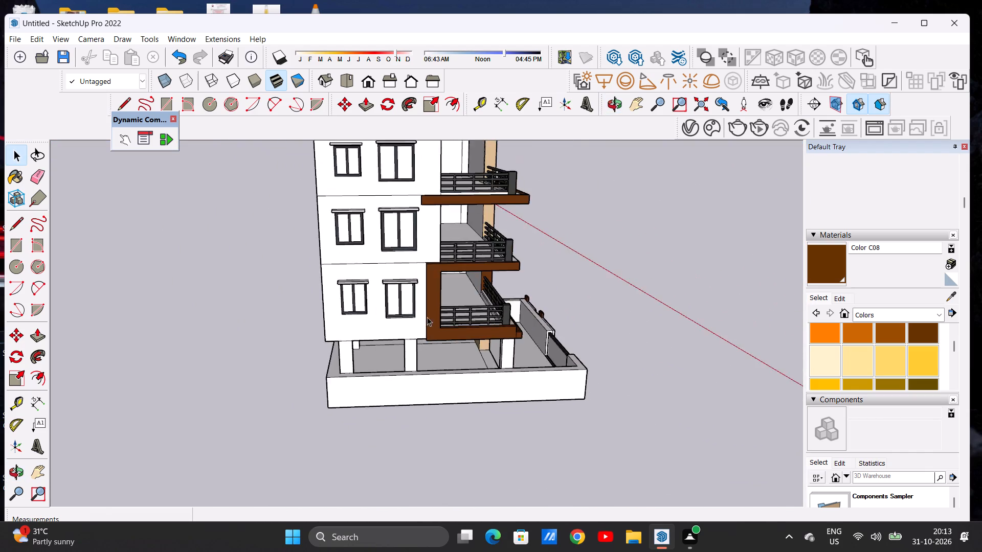
Apply Translucent Glass Gray from Glass and Mirrors to both panes of each lowest-row side window.
scroll(427, 317, "down", 10)
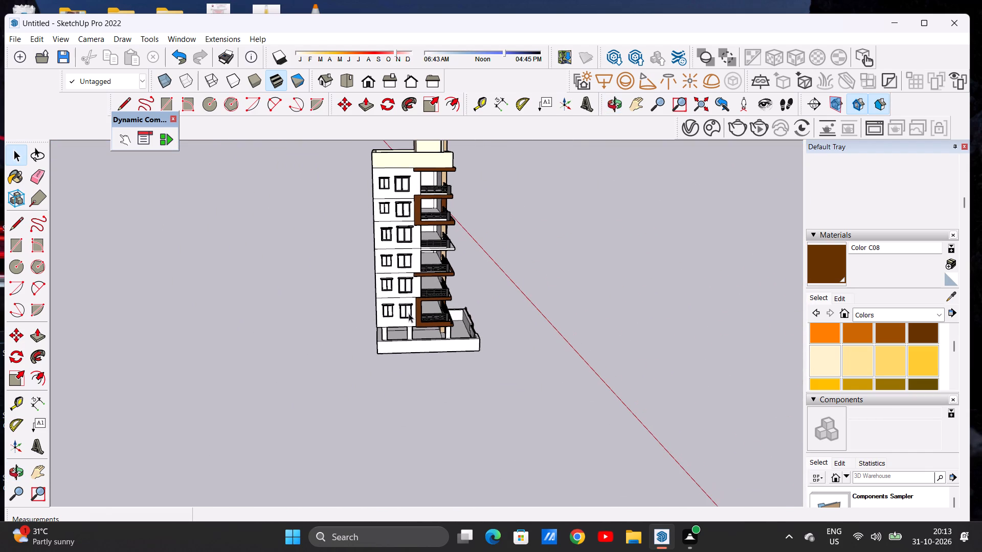
scroll(408, 313, "up", 20)
scroll(408, 313, "up", 10)
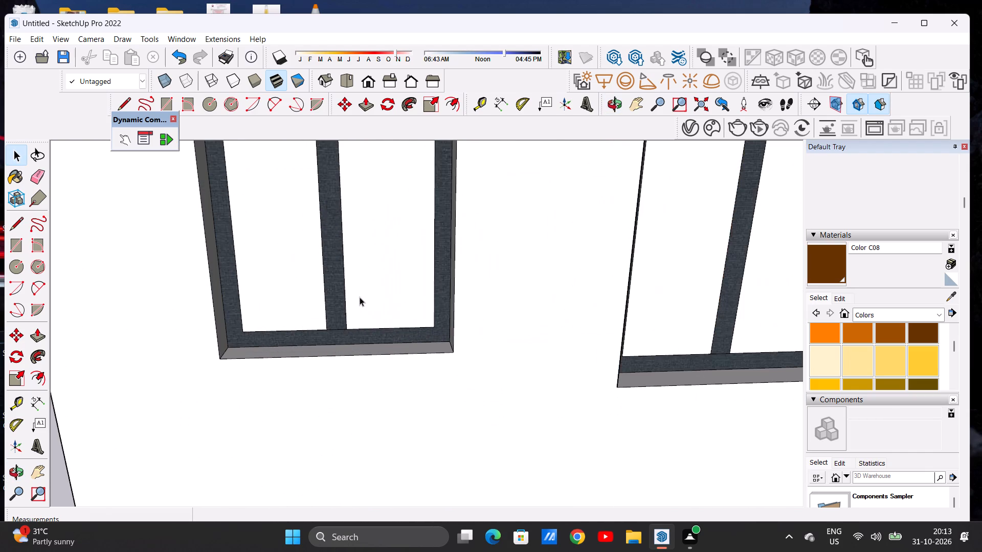
left_click(859, 313)
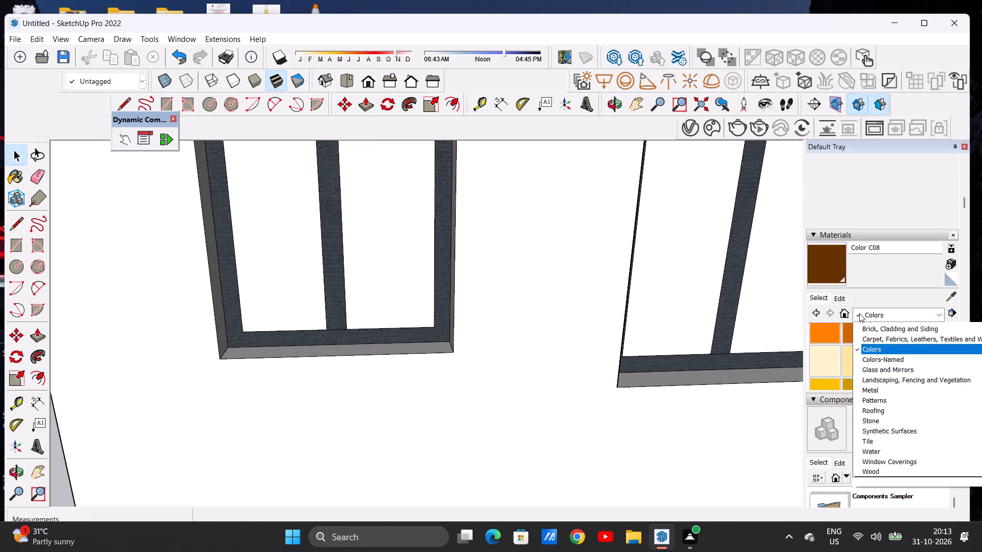
left_click(876, 374)
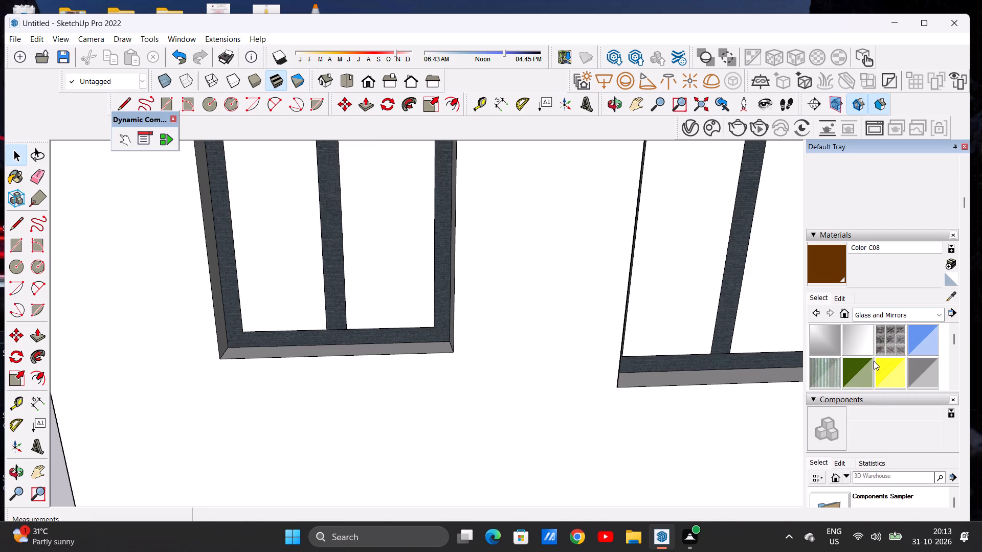
left_click(920, 365)
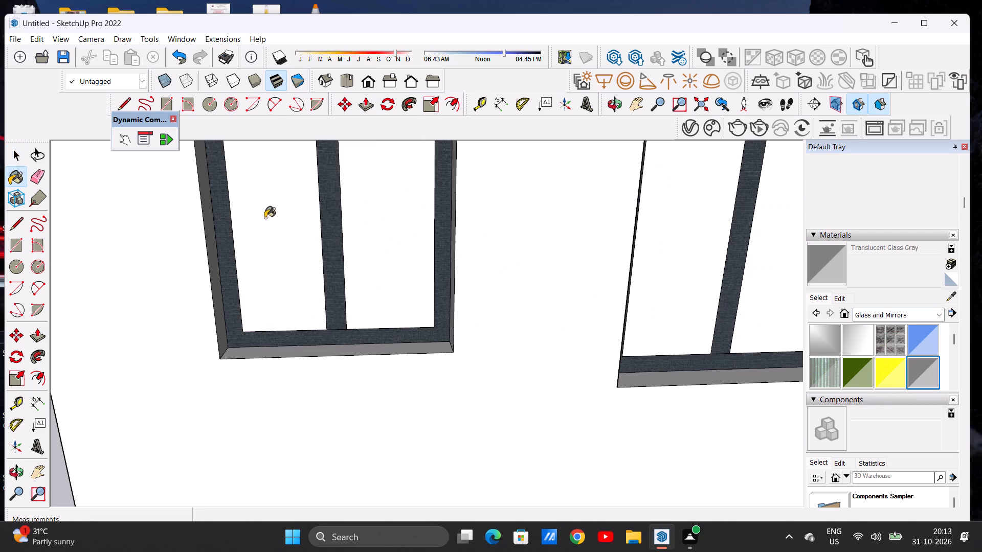
left_click(273, 234)
left_click(377, 240)
scroll(382, 263, "down", 13)
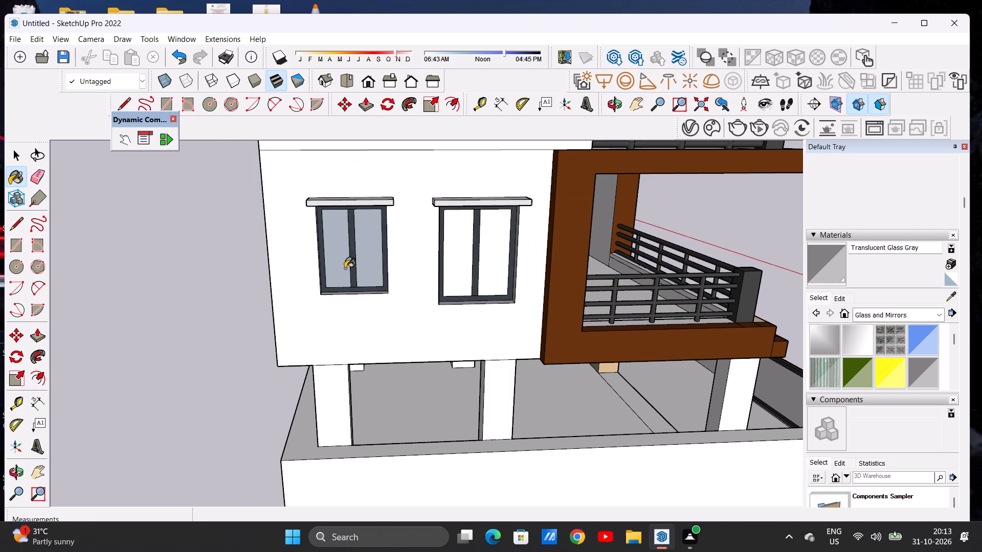
left_click(466, 246)
left_click(488, 243)
Apply Translucent Glass Gray to both panes of each side window in the second row from the bottom.
scroll(411, 269, "down", 10)
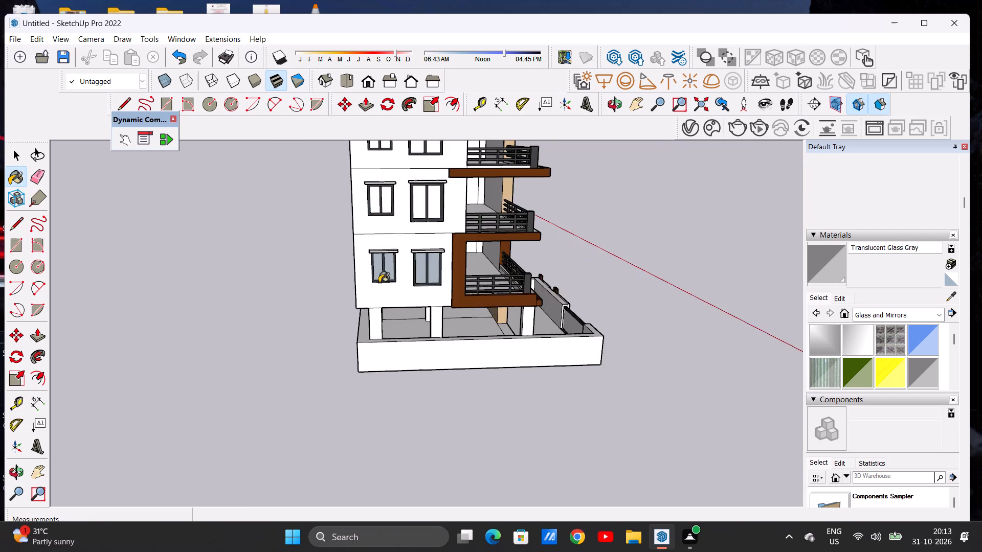
scroll(379, 283, "down", 7)
scroll(392, 224, "up", 6)
scroll(391, 223, "down", 1)
scroll(390, 223, "up", 13)
scroll(346, 233, "down", 1)
scroll(346, 233, "up", 3)
left_click(323, 237)
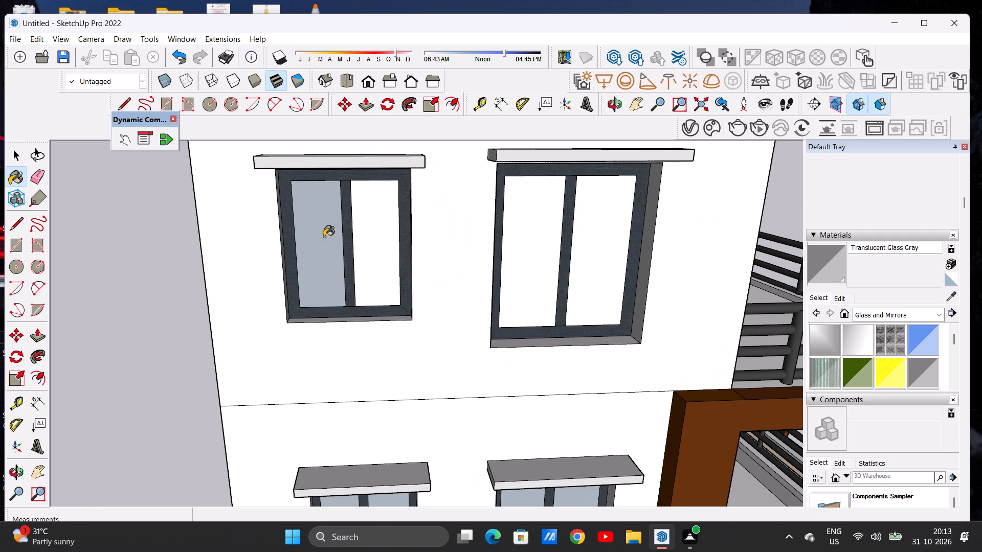
left_click(375, 226)
left_click(517, 228)
left_click(588, 227)
Apply Translucent Glass Gray to both panes of each side window in the third row from the bottom.
scroll(386, 262, "down", 7)
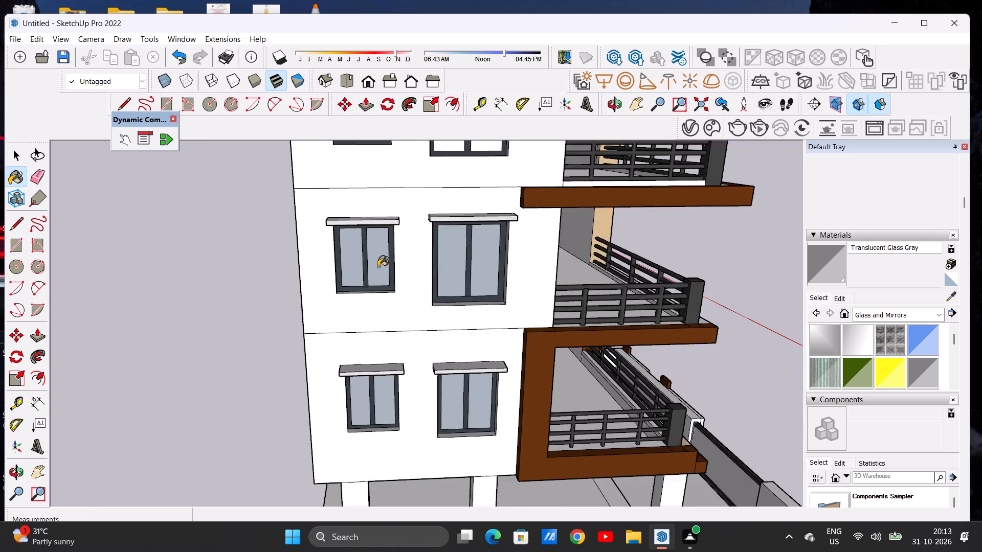
scroll(378, 267, "down", 7)
middle_click_drag(439, 265, 402, 258)
scroll(404, 286, "down", 11)
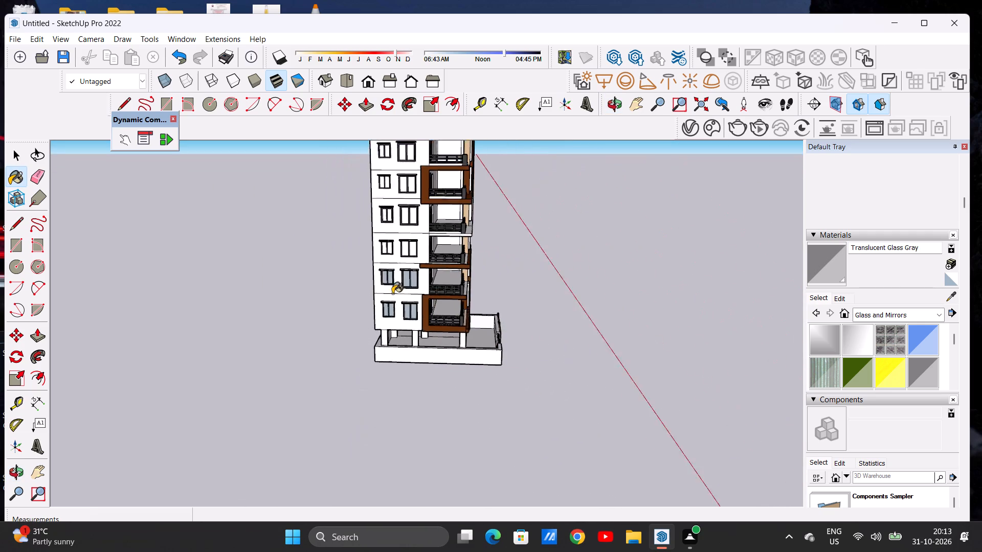
scroll(392, 293, "down", 1)
scroll(393, 263, "up", 20)
scroll(393, 263, "up", 6)
left_click(343, 239)
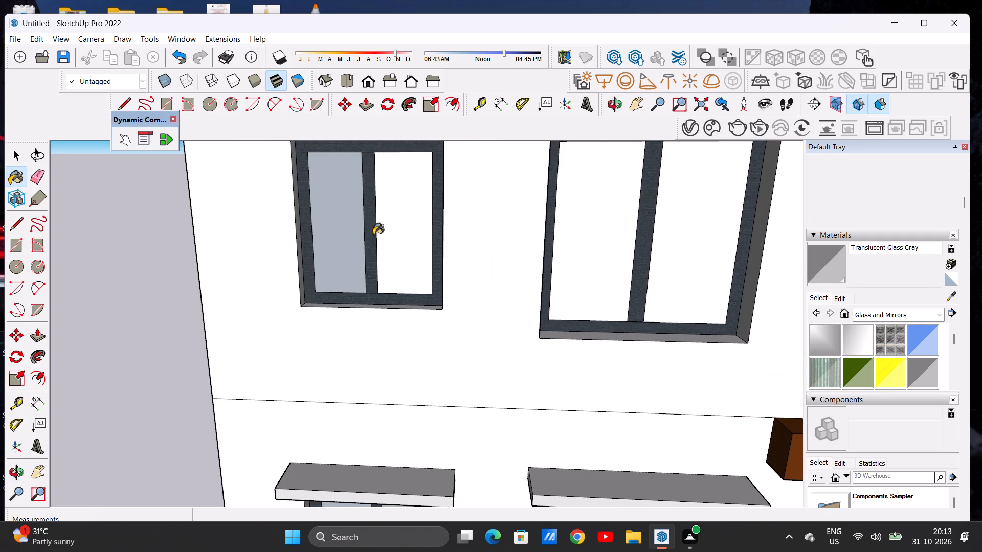
left_click(410, 229)
left_click(587, 232)
left_click(683, 232)
Apply Translucent Glass Gray to both panes of each side window in the fourth row from the bottom.
scroll(470, 288, "down", 10)
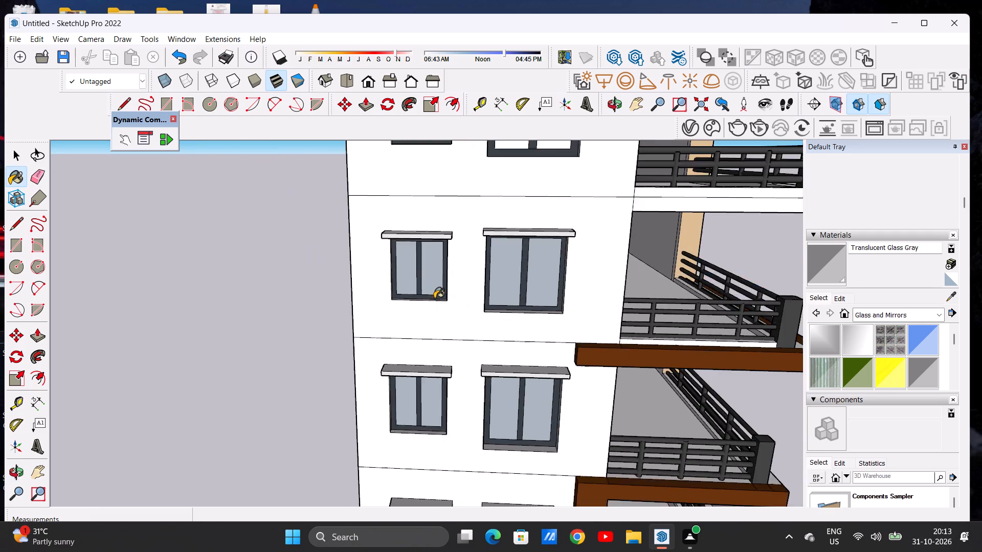
scroll(434, 298, "down", 7)
scroll(419, 296, "up", 1)
scroll(419, 296, "down", 13)
scroll(427, 227, "up", 14)
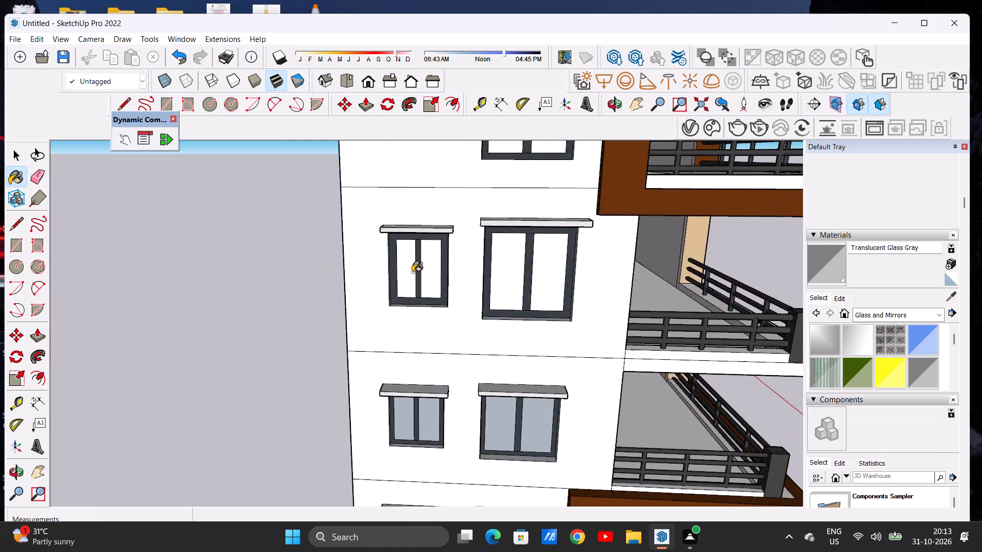
scroll(412, 272, "up", 7)
scroll(417, 276, "down", 1)
scroll(414, 276, "up", 7)
left_click(399, 275)
left_click(481, 269)
scroll(417, 285, "down", 11)
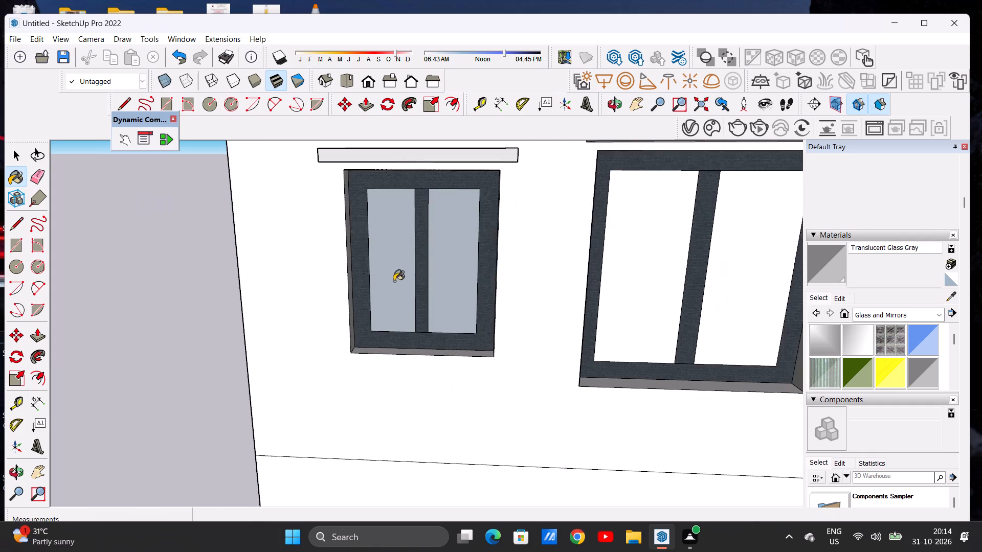
scroll(394, 281, "down", 4)
left_click(504, 271)
left_click(549, 272)
Apply Translucent Glass Gray to both panes of each side window in the fifth row from the bottom.
scroll(495, 283, "down", 4)
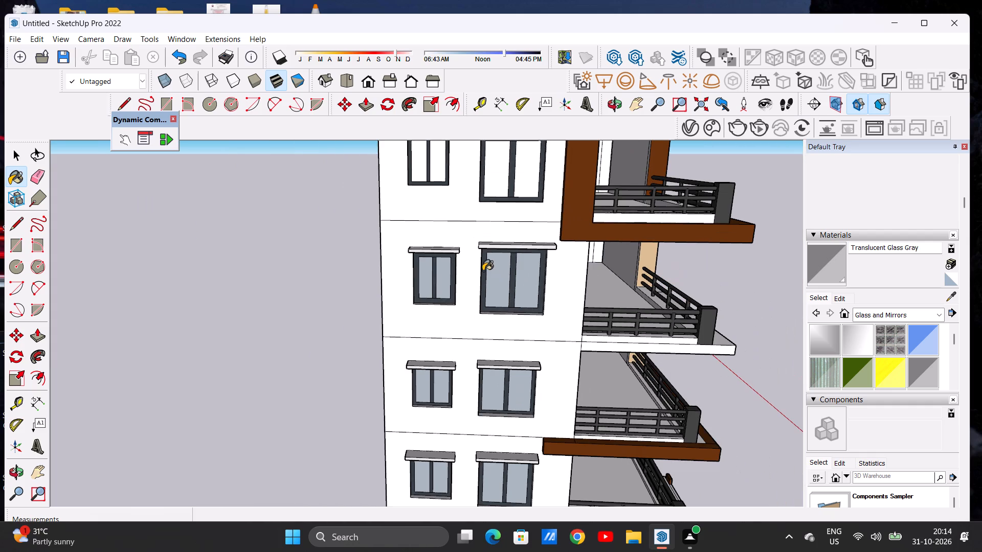
scroll(429, 300, "down", 10)
scroll(431, 230, "down", 1)
scroll(430, 230, "up", 2)
scroll(429, 230, "down", 2)
scroll(429, 230, "up", 16)
scroll(417, 255, "down", 1)
scroll(417, 255, "up", 2)
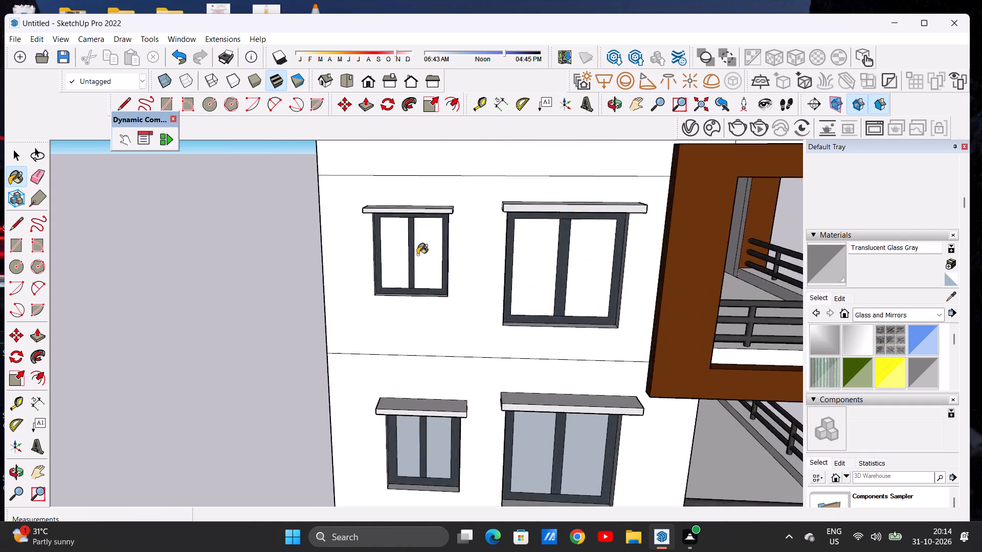
scroll(417, 255, "up", 3)
left_click(390, 254)
left_click(431, 251)
left_click(589, 262)
left_click(677, 262)
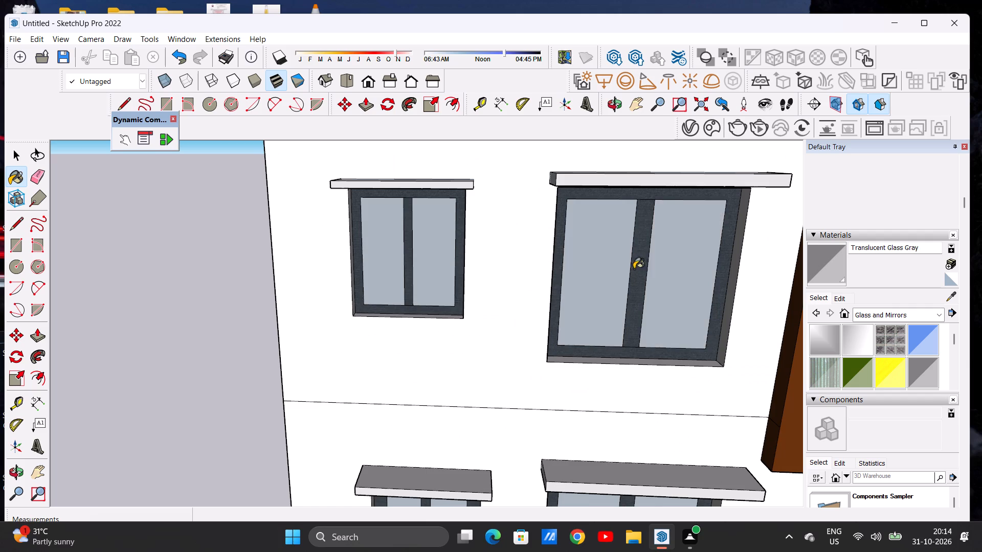
Apply Translucent Glass Gray to both panes of each top-row side window, keeping their dark frames in the existing material.
scroll(422, 285, "down", 18)
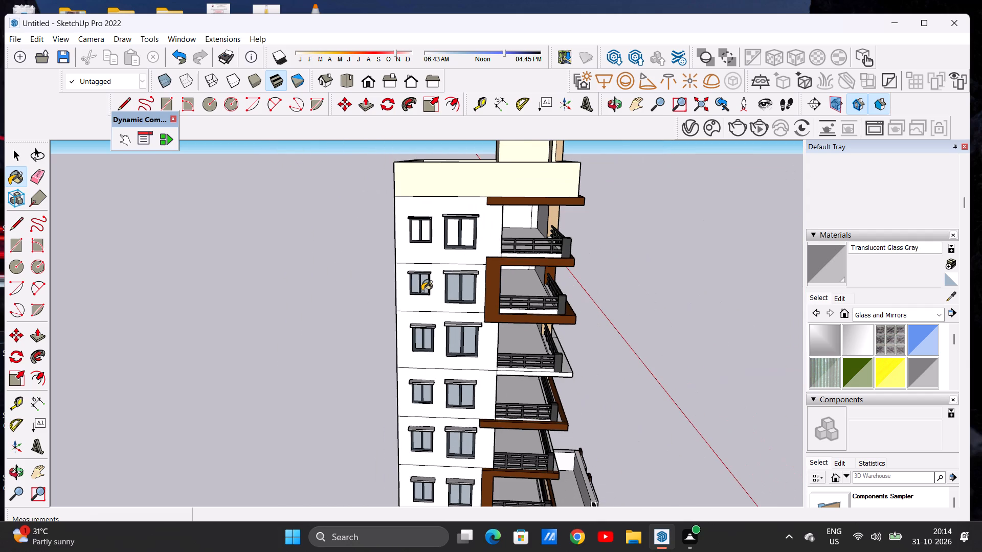
scroll(424, 243, "up", 17)
scroll(417, 229, "down", 1)
scroll(417, 229, "up", 2)
left_click(403, 217)
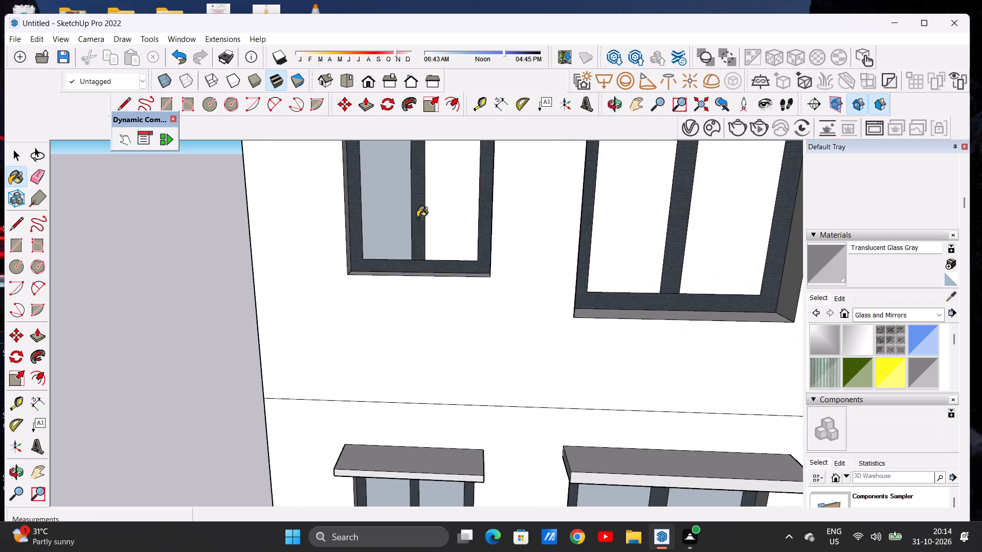
left_click(485, 217)
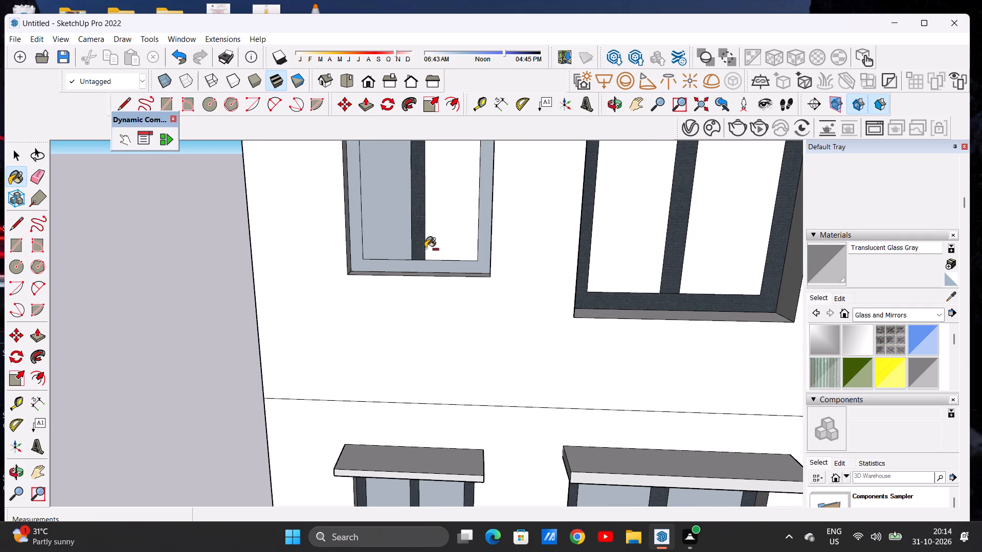
key("ctrl+z")
left_click(444, 232)
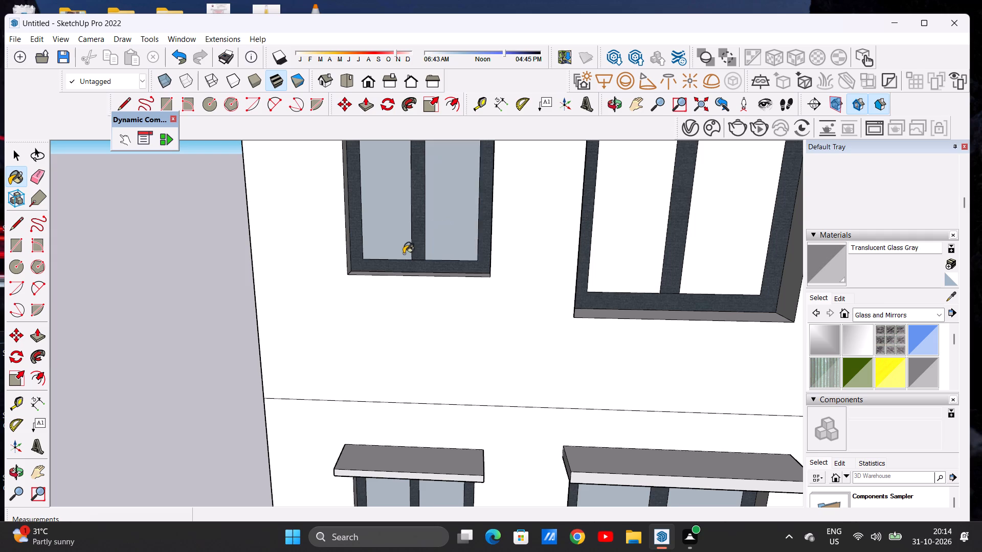
scroll(389, 268, "down", 13)
scroll(434, 250, "up", 11)
left_click(459, 248)
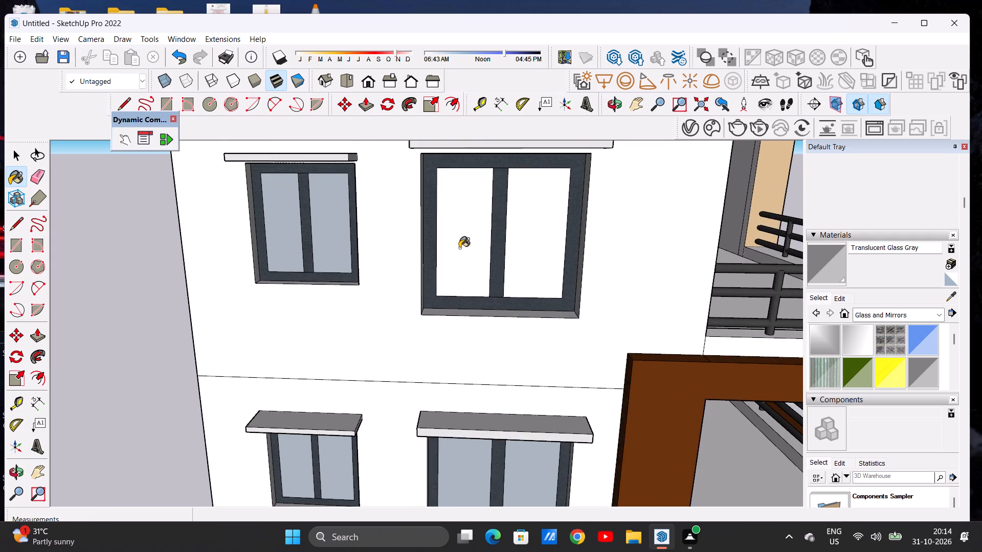
left_click(548, 234)
Check the glazing of all the side windows and leave the Paint Bucket.
scroll(494, 248, "down", 16)
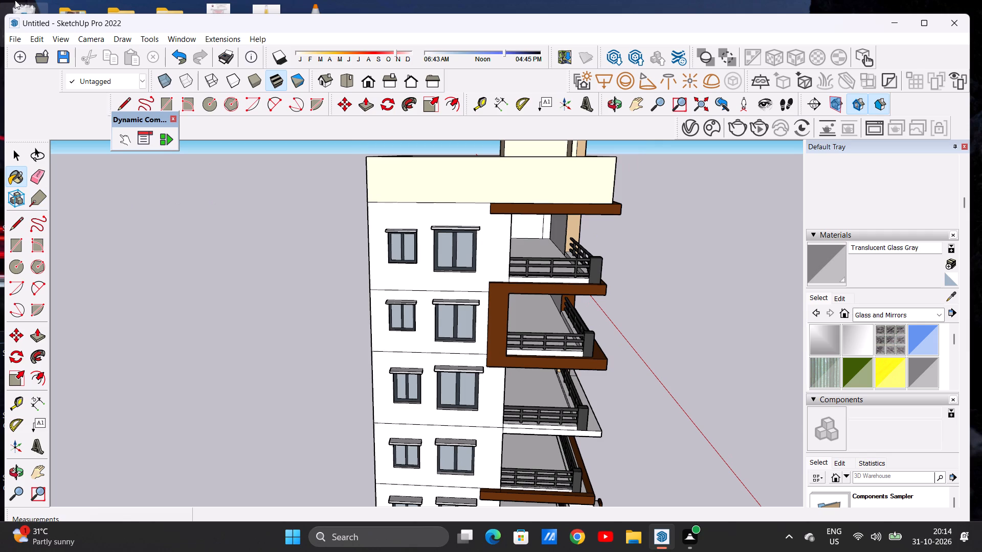
scroll(426, 291, "down", 12)
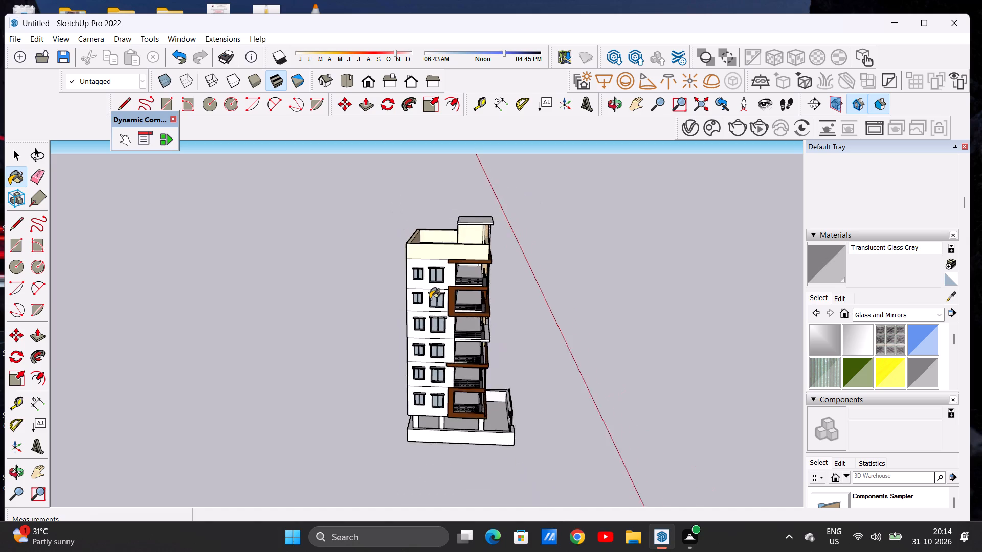
scroll(430, 299, "up", 1)
scroll(430, 299, "down", 1)
scroll(430, 299, "up", 1)
scroll(430, 299, "down", 1)
scroll(430, 299, "up", 3)
scroll(421, 287, "down", 1)
scroll(421, 287, "up", 15)
scroll(438, 263, "down", 12)
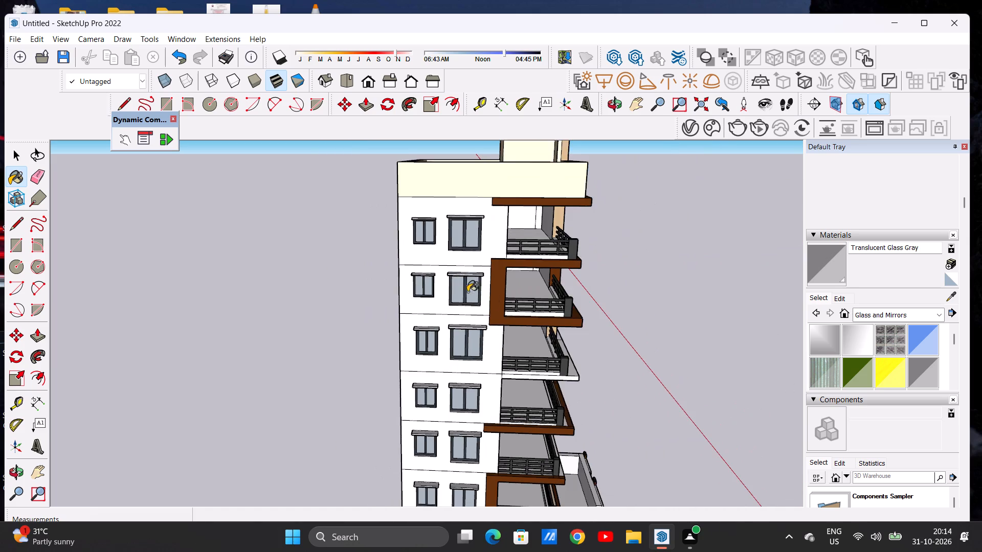
middle_click_drag(501, 326, 427, 316)
key("space")
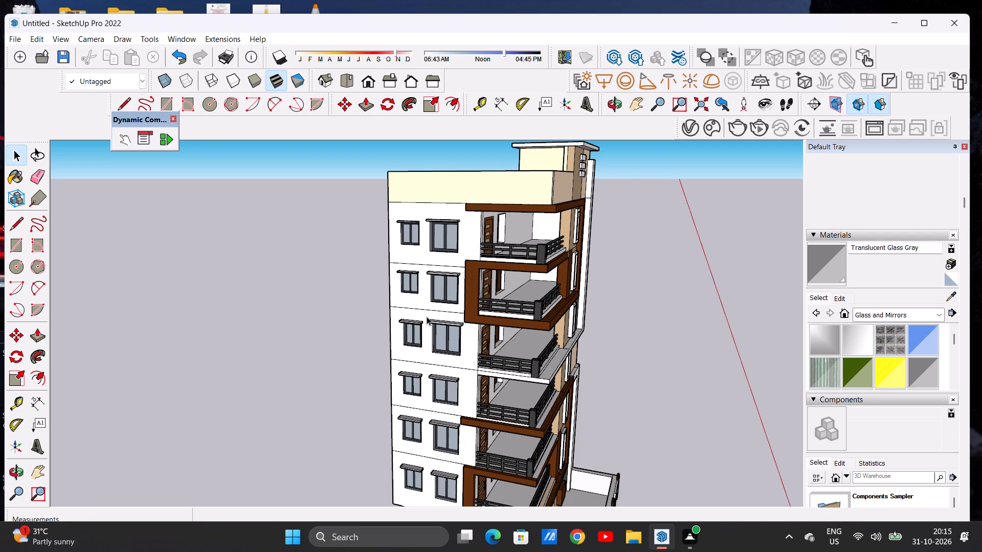
Examine the whole building from the front corner and the side, including the balconies and side windows.
scroll(427, 316, "down", 19)
middle_click_drag(461, 332, 389, 329)
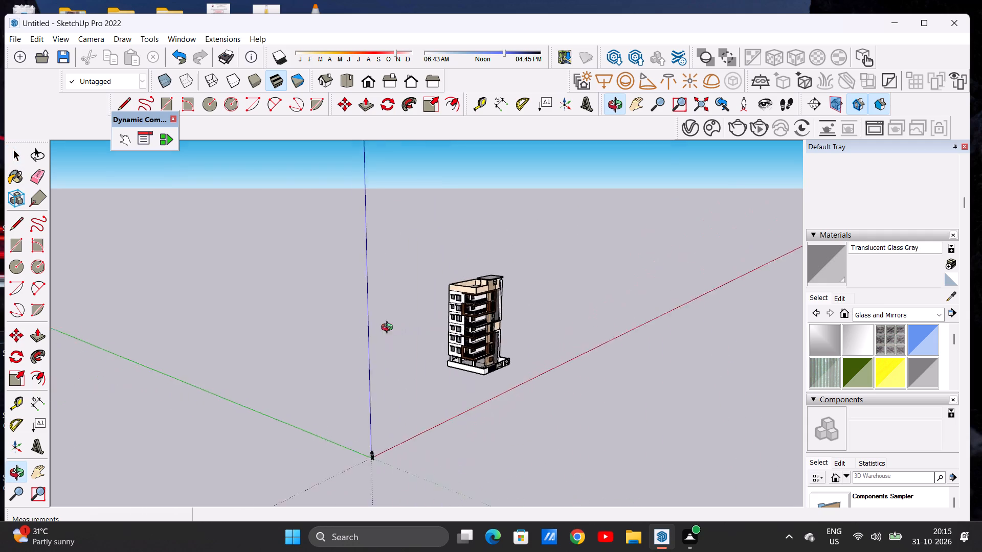
middle_click_drag(389, 329, 326, 337)
scroll(513, 343, "up", 5)
scroll(484, 343, "down", 1)
scroll(478, 343, "up", 15)
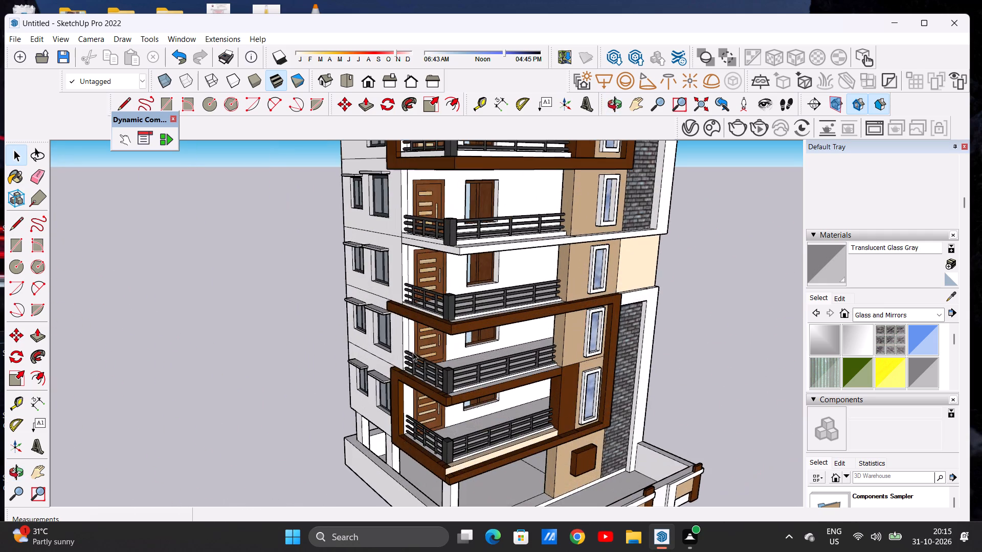
middle_click_drag(399, 357, 509, 324)
scroll(415, 331, "down", 4)
scroll(361, 334, "down", 5)
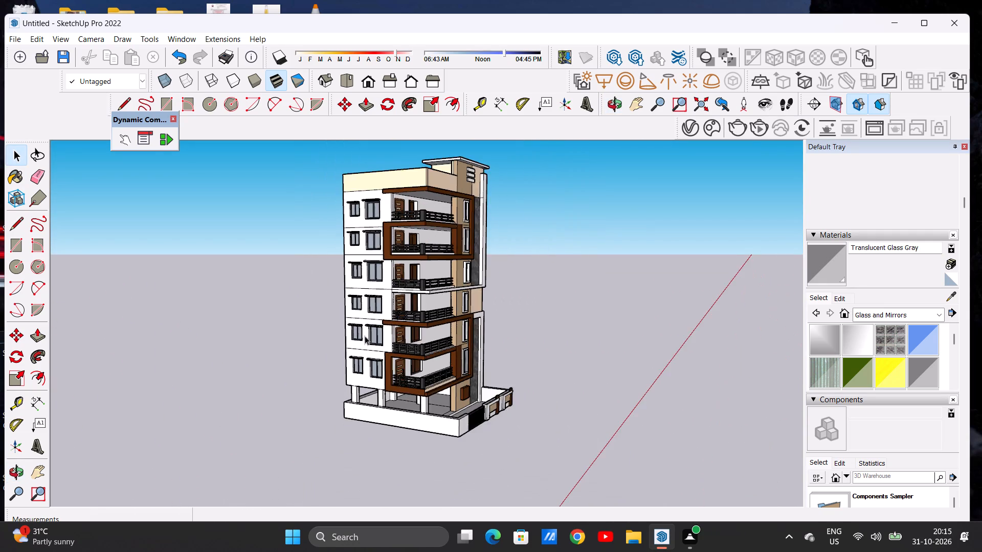
middle_click_drag(371, 335, 441, 330)
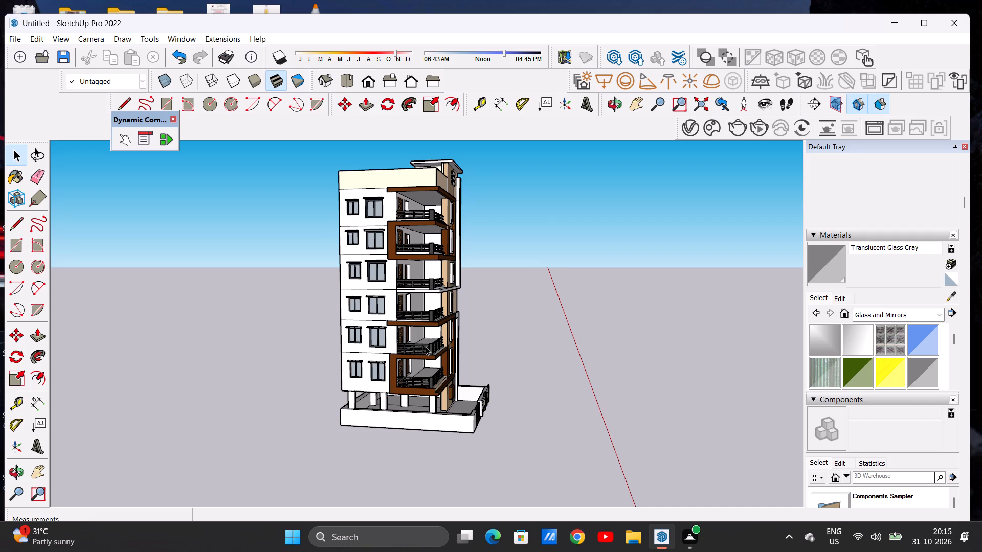
scroll(426, 347, "down", 10)
scroll(393, 327, "up", 14)
middle_click_drag(404, 321, 426, 319)
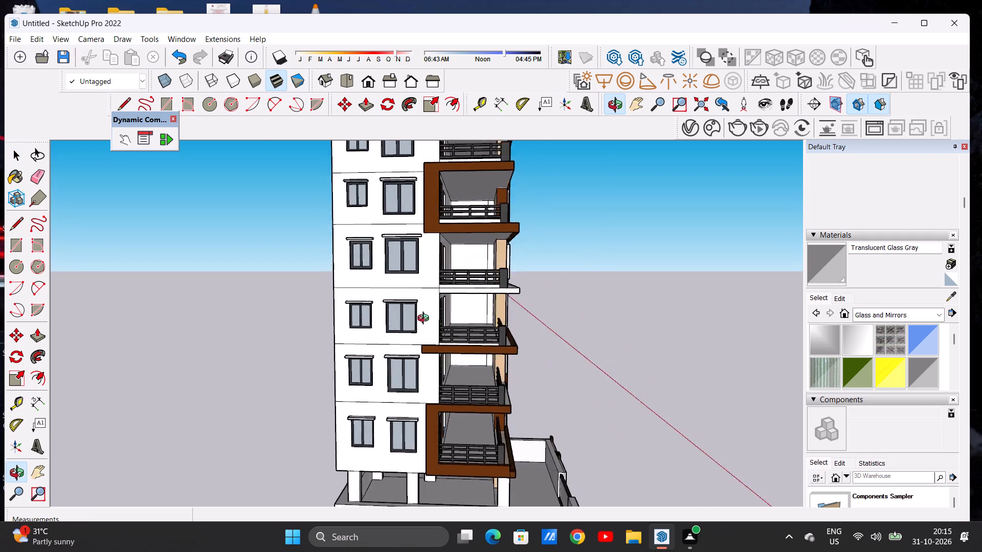
middle_click_drag(426, 319, 365, 331)
scroll(410, 330, "down", 11)
middle_click_drag(478, 320, 419, 308)
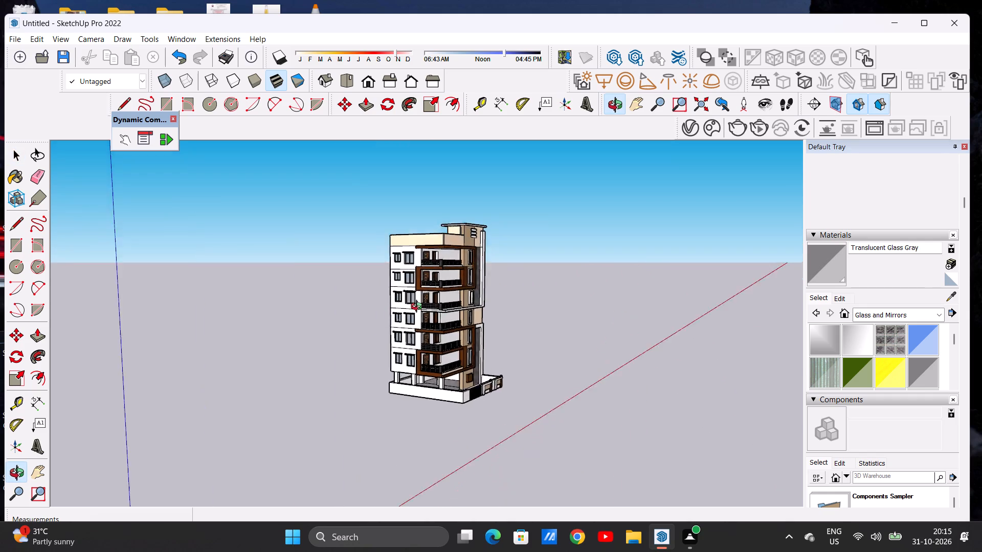
middle_click_drag(419, 308, 288, 294)
Apply Formica Beige from Synthetic Surfaces to the sill and left reveal of the lowest balcony's wooden window.
scroll(451, 362, "up", 20)
scroll(451, 362, "up", 2)
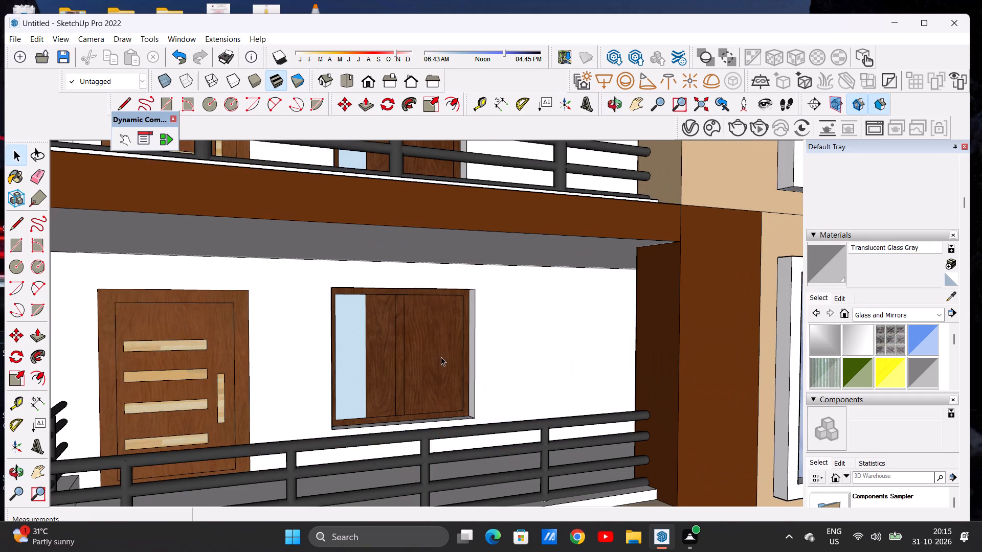
left_click(869, 314)
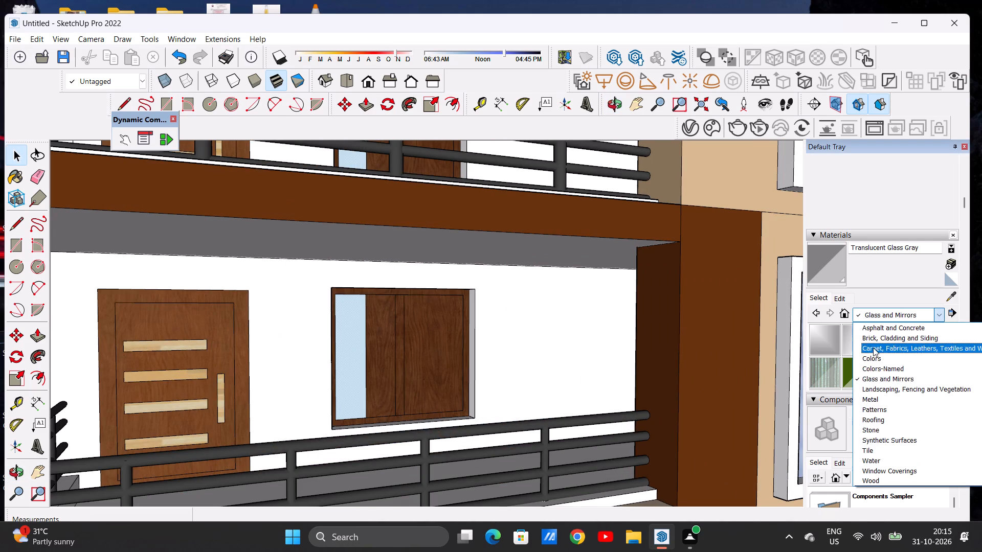
left_click(881, 436)
left_click(829, 343)
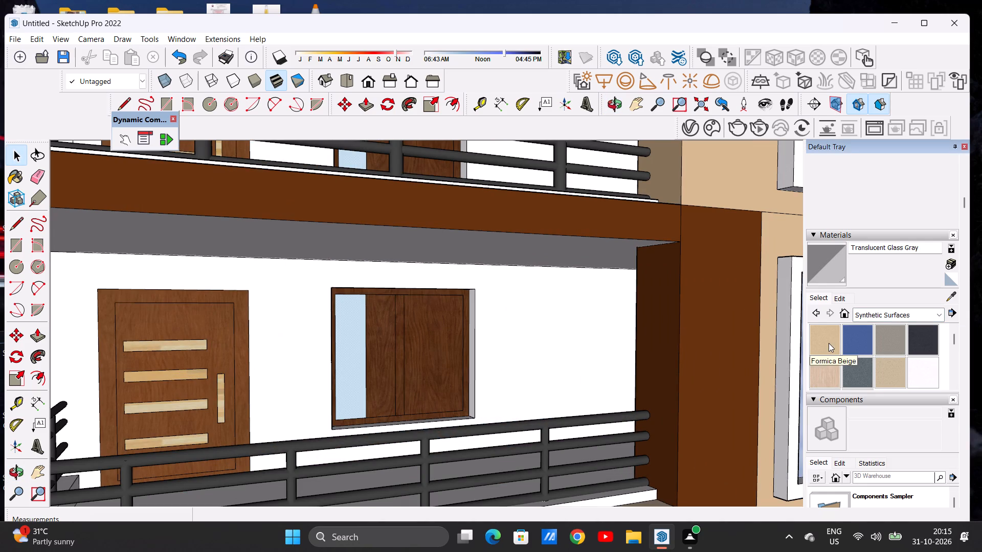
middle_click_drag(541, 357, 365, 408)
scroll(400, 394, "up", 8)
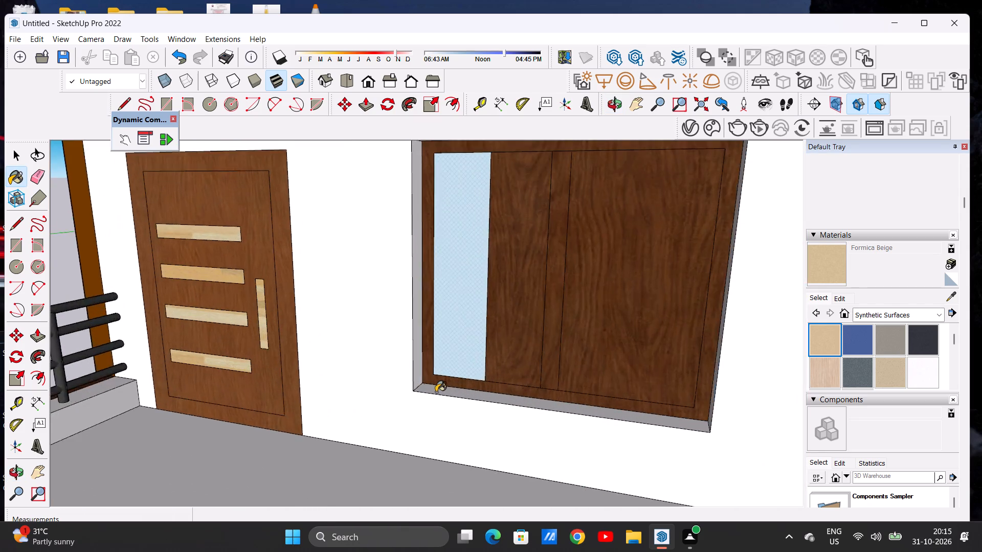
scroll(436, 392, "up", 5)
left_click(427, 381)
left_click(405, 357)
Apply Formica Beige to the top and right reveals of the lowest balcony's wooden window.
scroll(399, 389, "down", 6)
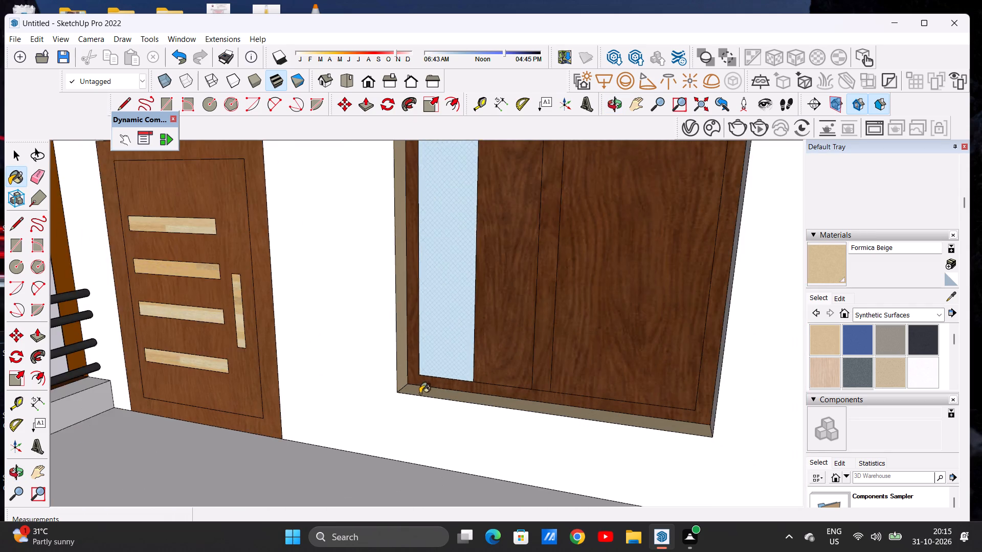
scroll(420, 394, "down", 5)
middle_click_drag(448, 378, 609, 323)
scroll(584, 264, "up", 3)
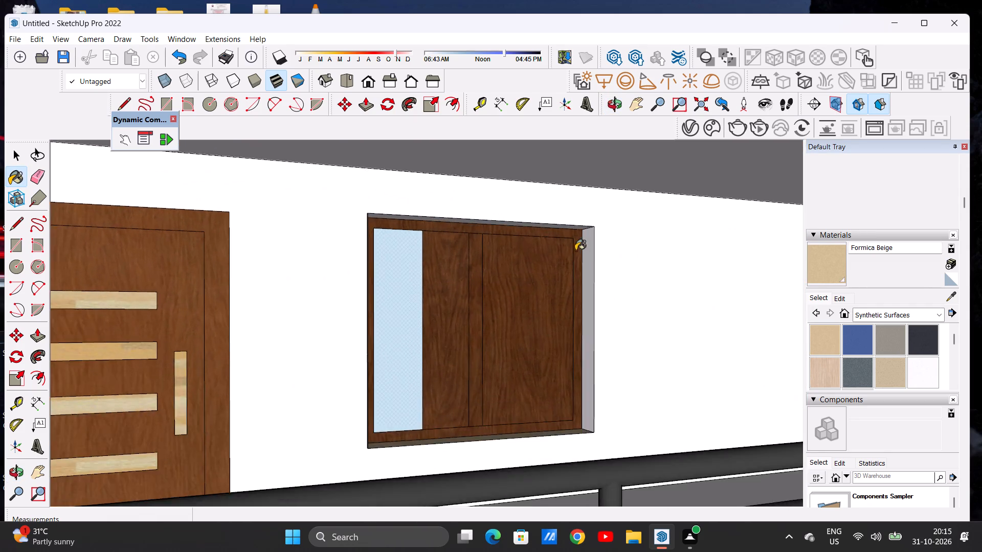
scroll(573, 238, "down", 1)
scroll(573, 236, "up", 12)
left_click(571, 214)
left_click(616, 239)
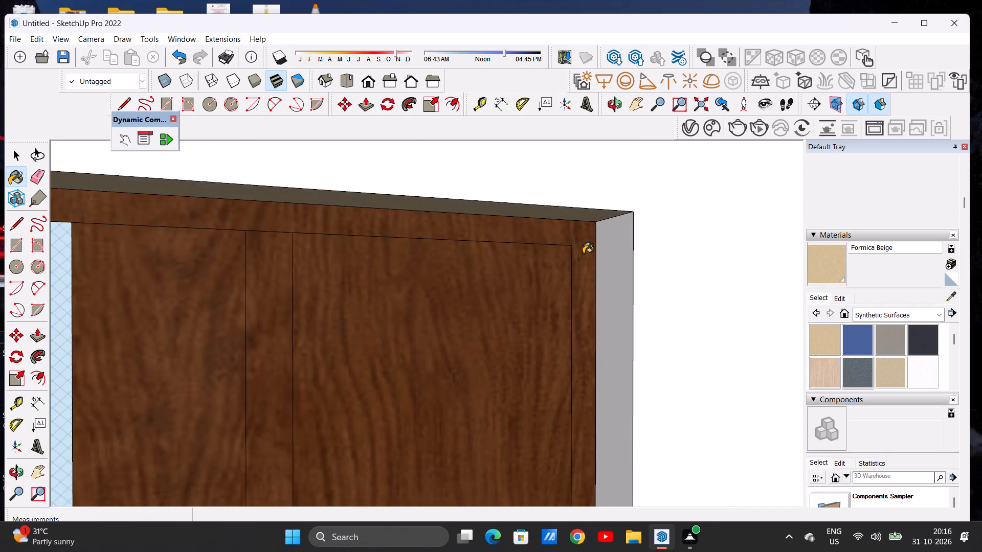
Apply Formica Beige to the left and top reveals of the second balcony's wooden window.
scroll(576, 270, "down", 20)
scroll(576, 270, "down", 2)
middle_click_drag(471, 282, 417, 287)
scroll(409, 316, "down", 9)
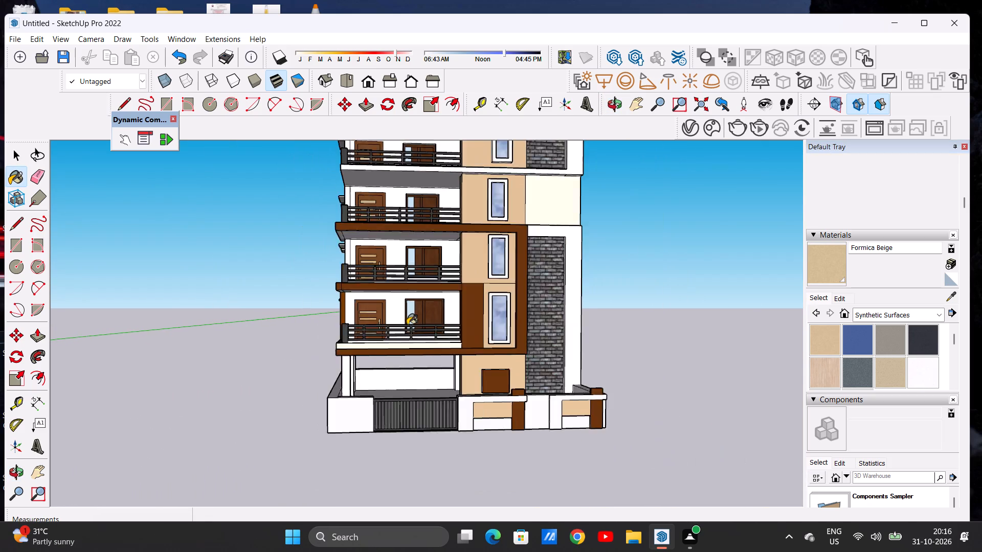
scroll(407, 325, "down", 5)
scroll(424, 248, "up", 20)
scroll(424, 248, "up", 1)
middle_click_drag(318, 290, 306, 290)
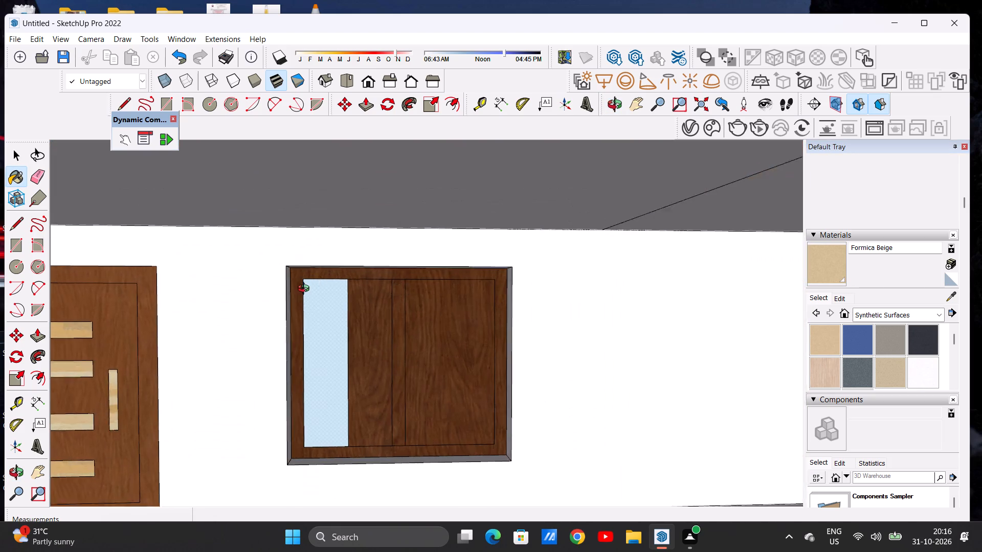
middle_click_drag(306, 290, 264, 264)
scroll(259, 252, "up", 16)
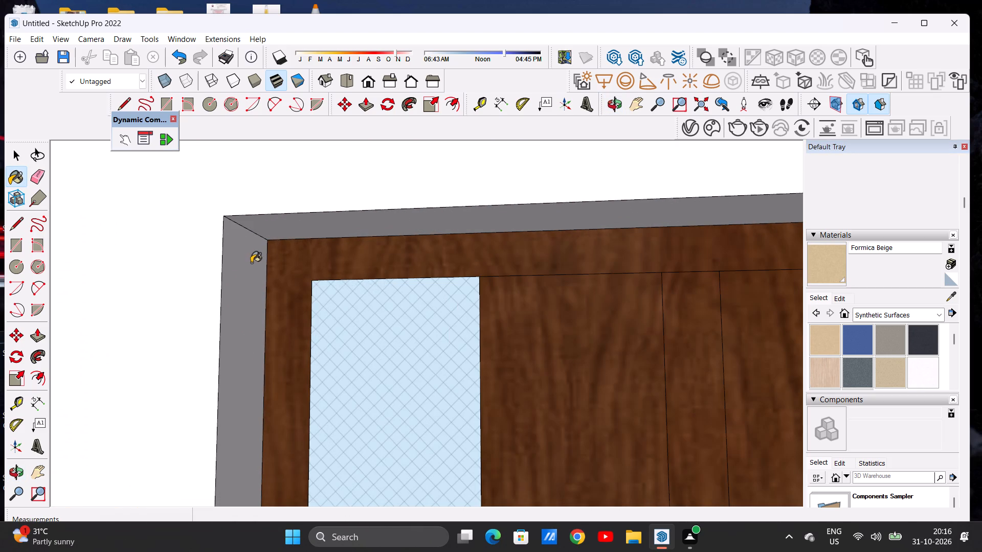
left_click(251, 263)
left_click(282, 227)
Apply Formica Beige to the right reveal and sill of the second balcony's wooden window.
scroll(303, 247, "down", 20)
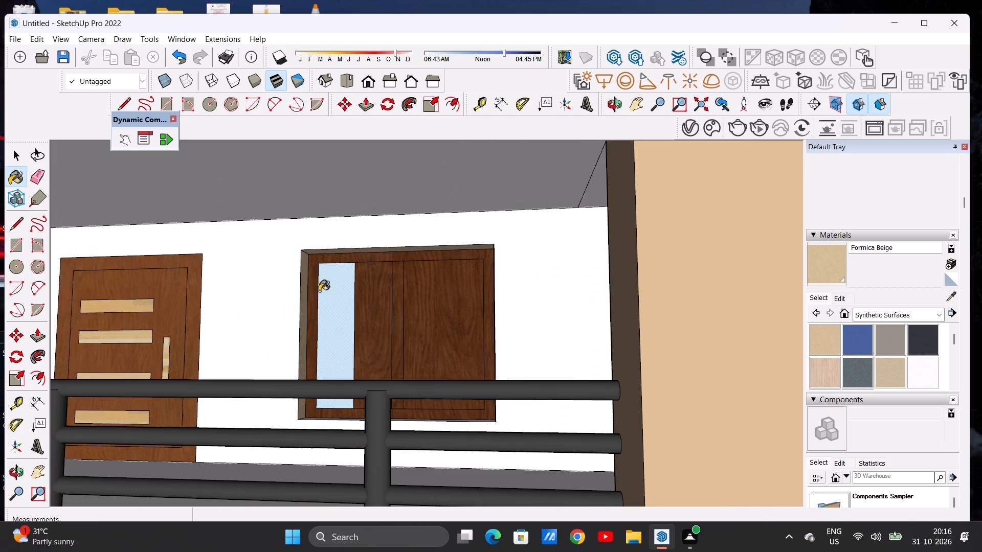
middle_click_drag(328, 308, 490, 388)
scroll(457, 379, "up", 6)
left_click(456, 366)
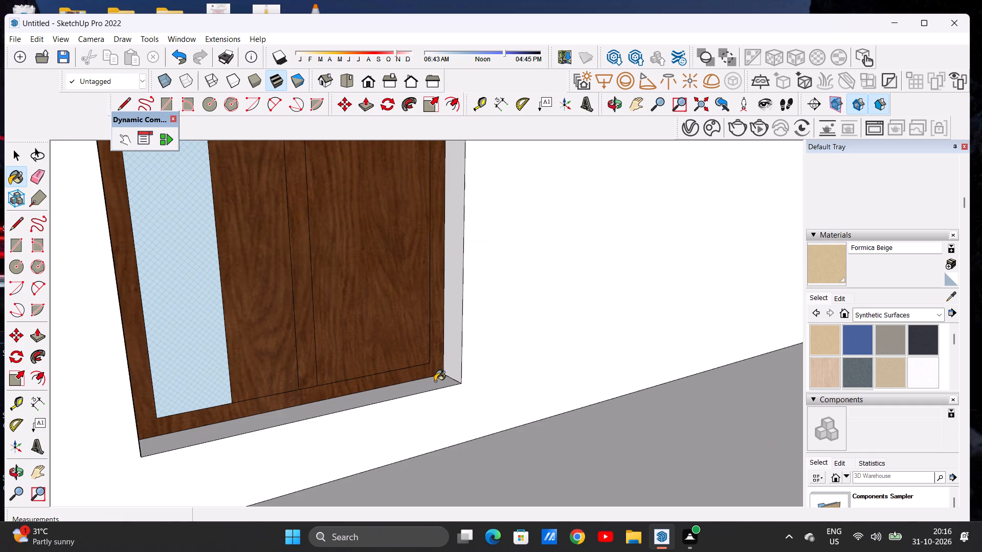
left_click(435, 381)
Apply Formica Beige to the sill and right reveal of the third balcony's wooden window.
scroll(433, 366, "down", 20)
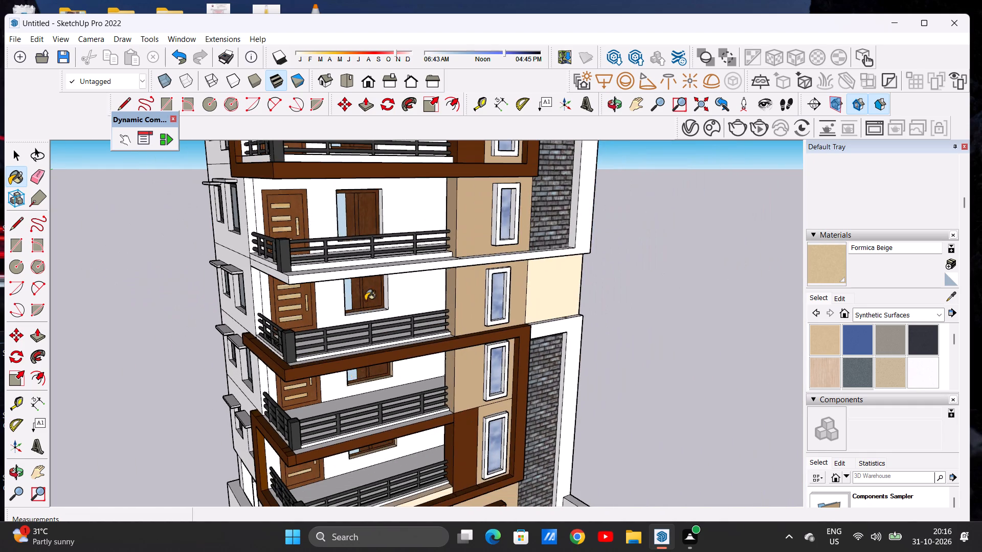
scroll(354, 280, "up", 7)
scroll(401, 326, "up", 9)
left_click(411, 342)
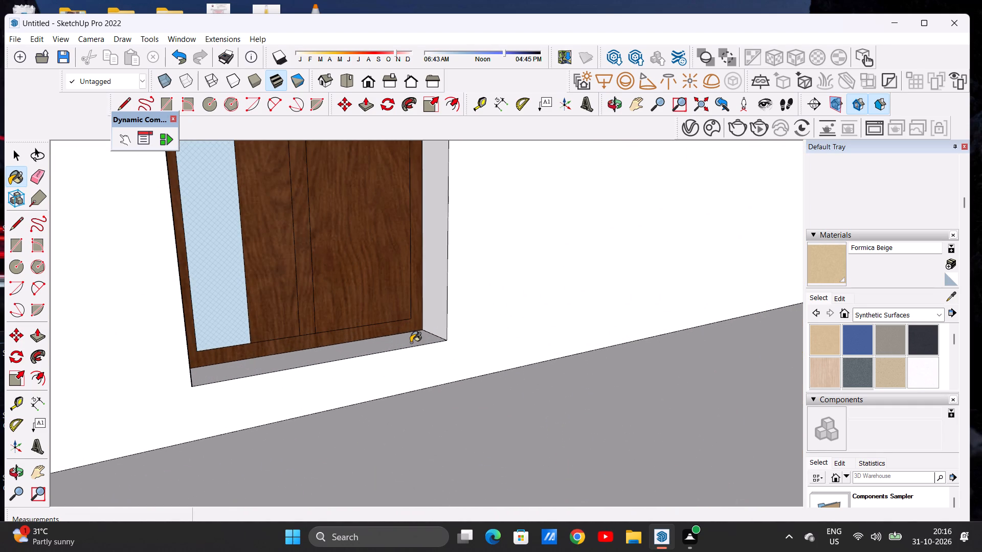
left_click(427, 313)
Apply Formica Beige to the top and left reveals of the third balcony's wooden window.
scroll(411, 334, "down", 8)
middle_click_drag(459, 336, 227, 294)
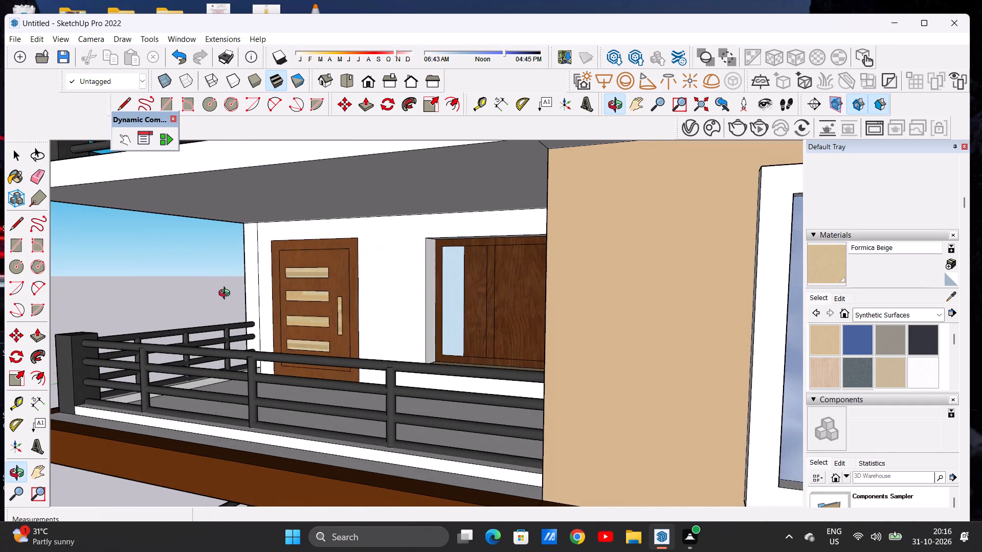
middle_click_drag(227, 294, 227, 295)
scroll(443, 259, "up", 6)
middle_click_drag(442, 276, 451, 277)
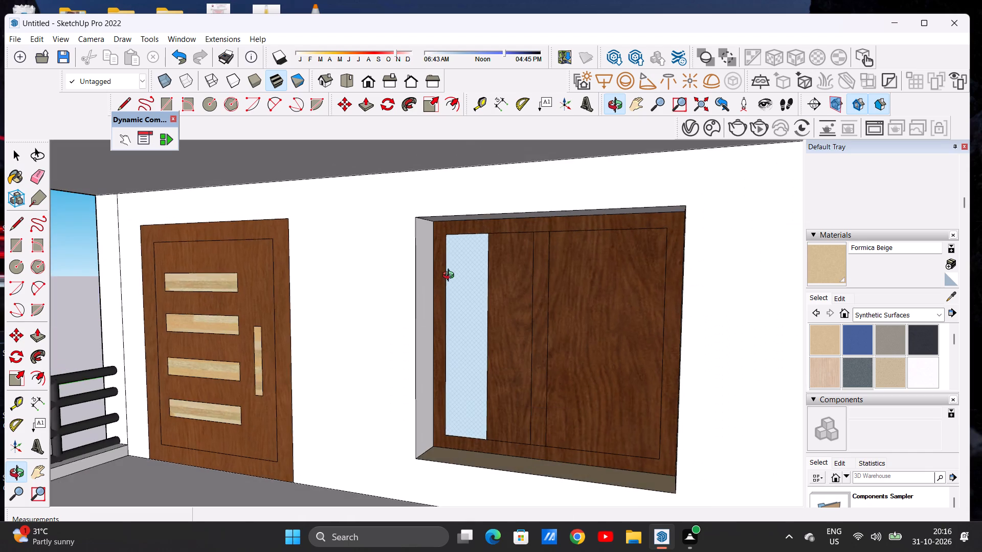
middle_click_drag(451, 277, 451, 271)
scroll(456, 228, "up", 6)
middle_click_drag(454, 254, 451, 225)
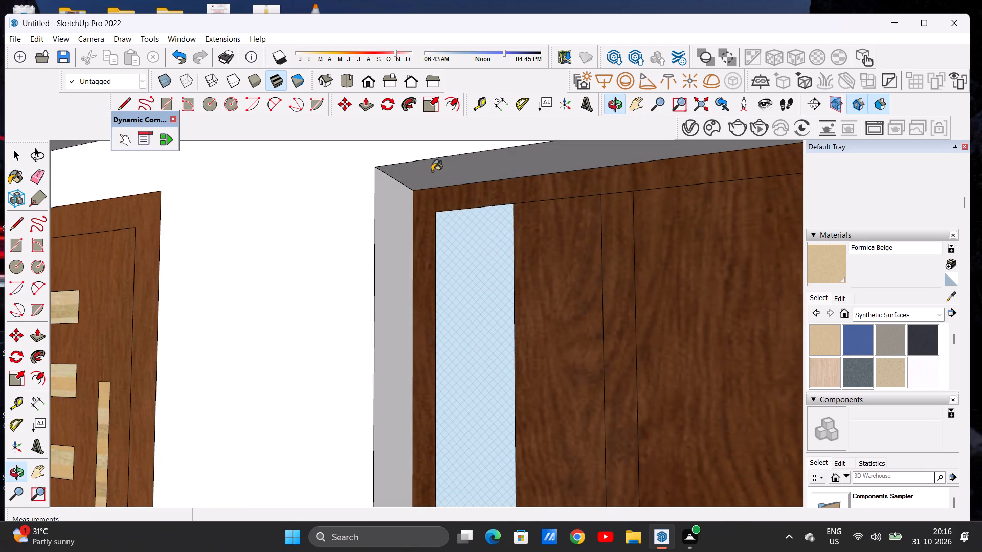
left_click(432, 171)
left_click(386, 238)
Apply Formica Beige to the left and top reveals of the fourth balcony's wooden window, above the white slab.
scroll(440, 274, "down", 20)
scroll(440, 274, "down", 5)
scroll(461, 223, "up", 5)
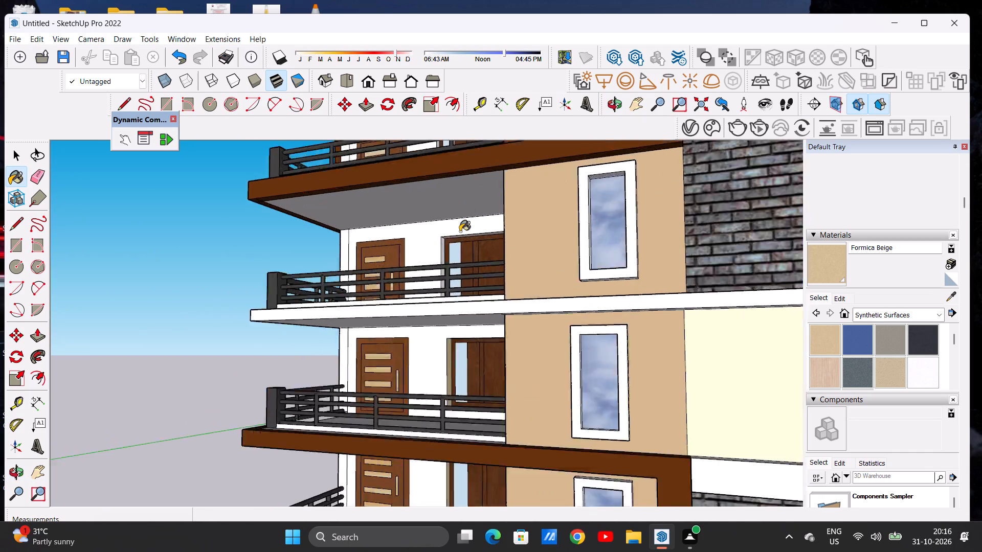
scroll(460, 232, "up", 3)
scroll(460, 234, "down", 1)
scroll(460, 234, "up", 8)
scroll(415, 273, "up", 7)
left_click(401, 260)
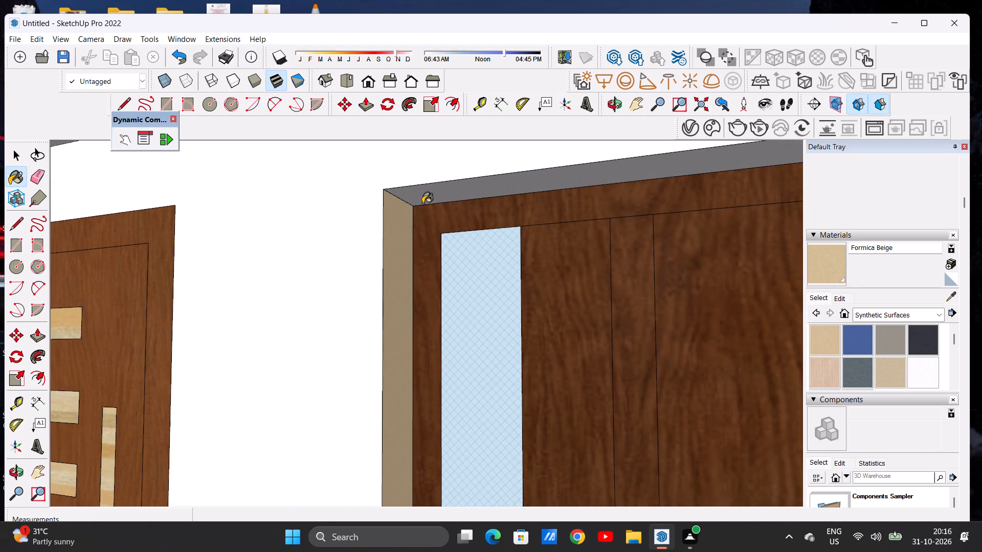
left_click(427, 190)
Apply Formica Beige to the sill and right reveal of the fourth balcony's wooden window.
scroll(437, 234, "down", 5)
middle_click_drag(415, 263, 526, 297)
scroll(486, 274, "down", 6)
middle_click_drag(551, 365, 608, 393)
scroll(607, 393, "up", 7)
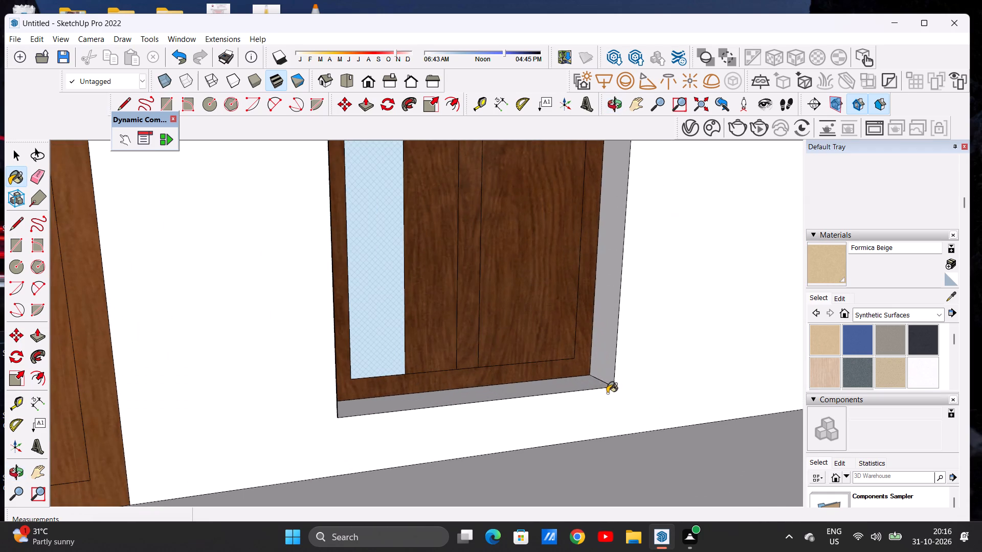
left_click(582, 384)
left_click(606, 350)
Apply Formica Beige to the sill and right reveal of the fifth balcony's wooden window, inside the upper brown frame.
scroll(558, 366, "down", 14)
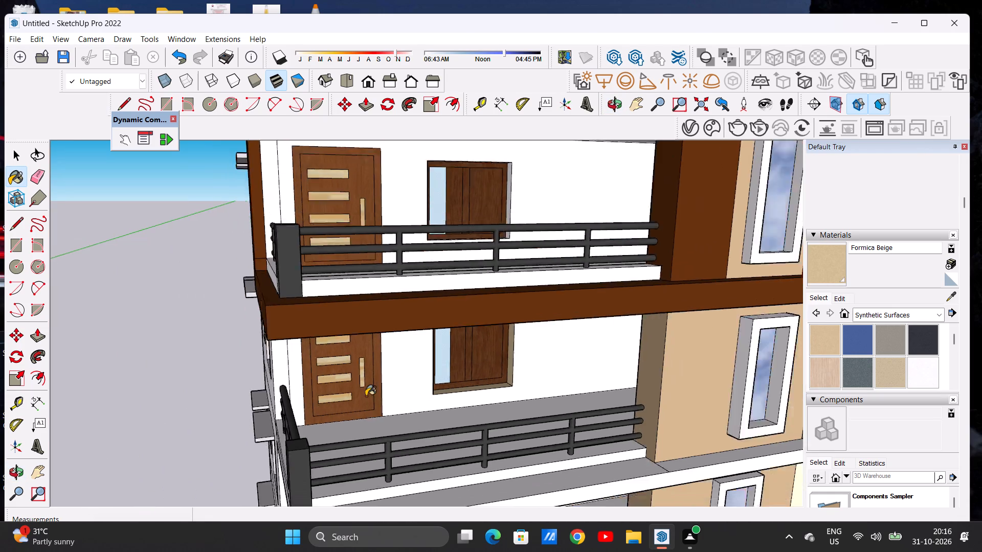
scroll(366, 396, "down", 8)
scroll(410, 335, "up", 10)
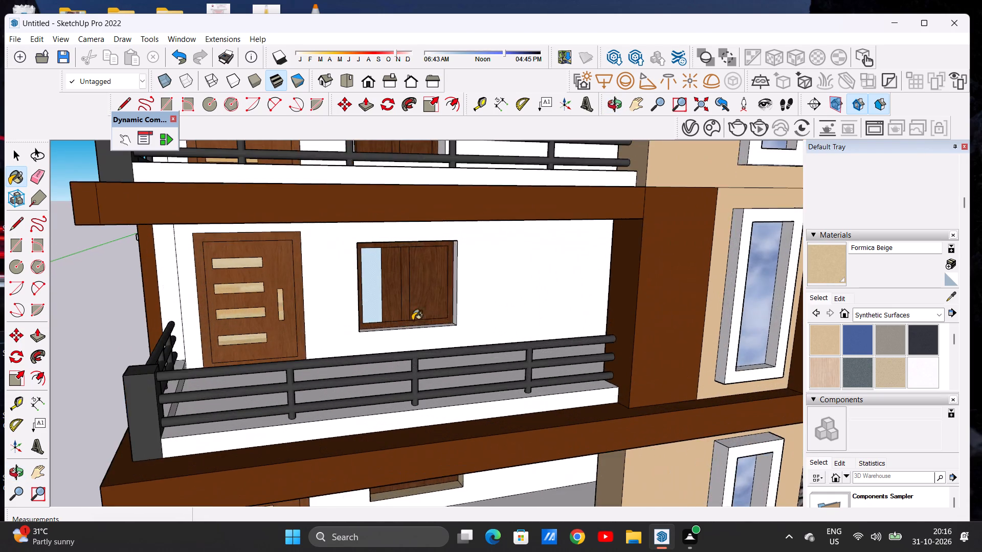
scroll(430, 320, "up", 8)
scroll(463, 323, "down", 1)
scroll(463, 323, "up", 4)
left_click(462, 331)
left_click(483, 306)
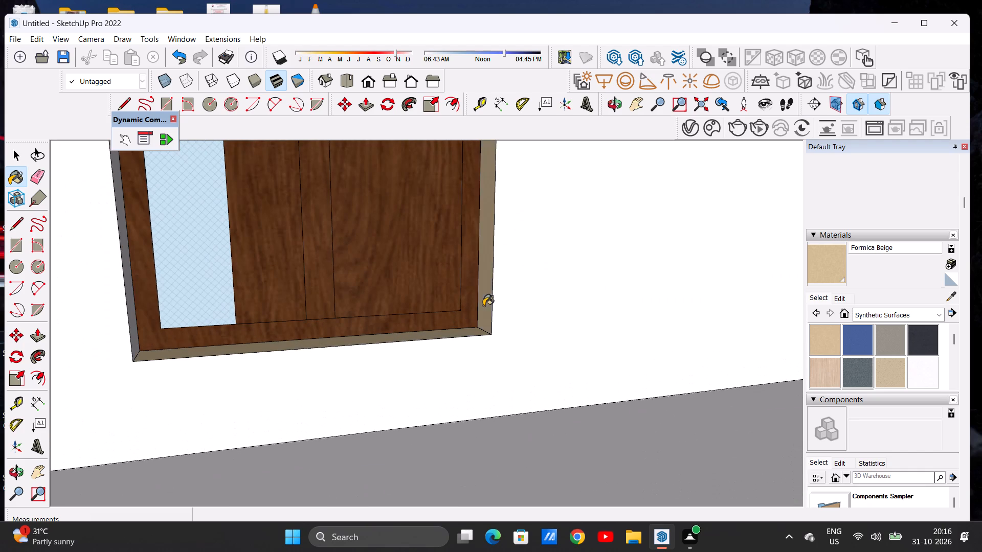
Apply Formica Beige to the top and left reveals of the fifth balcony's wooden window.
scroll(487, 339, "down", 8)
middle_click_drag(488, 347, 292, 326)
scroll(384, 214, "up", 3)
scroll(376, 202, "down", 1)
scroll(373, 202, "up", 2)
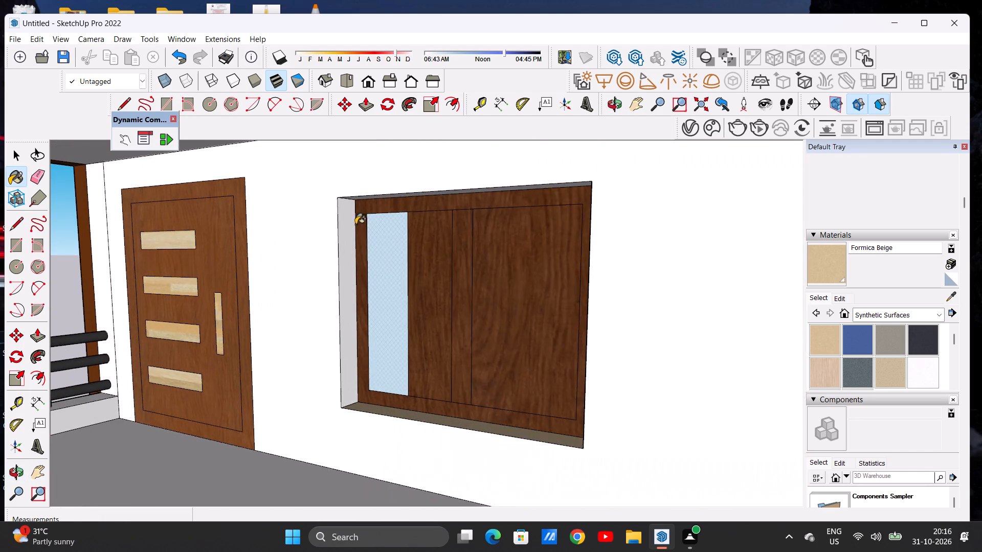
middle_click_drag(353, 227, 374, 212)
scroll(380, 190, "up", 8)
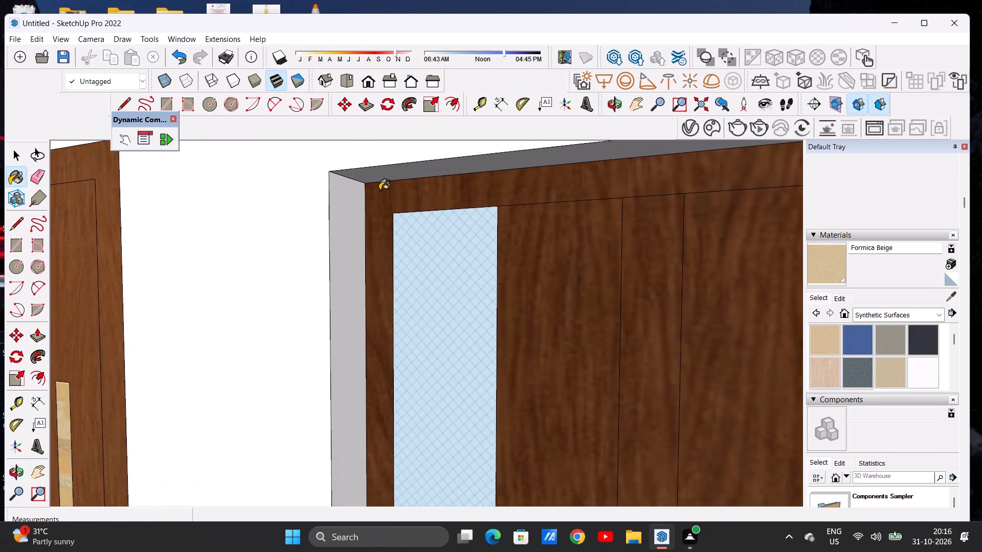
left_click(371, 175)
left_click(349, 212)
Apply Formica Beige to the sill and right reveal of the topmost balcony's wooden window.
scroll(360, 232, "down", 7)
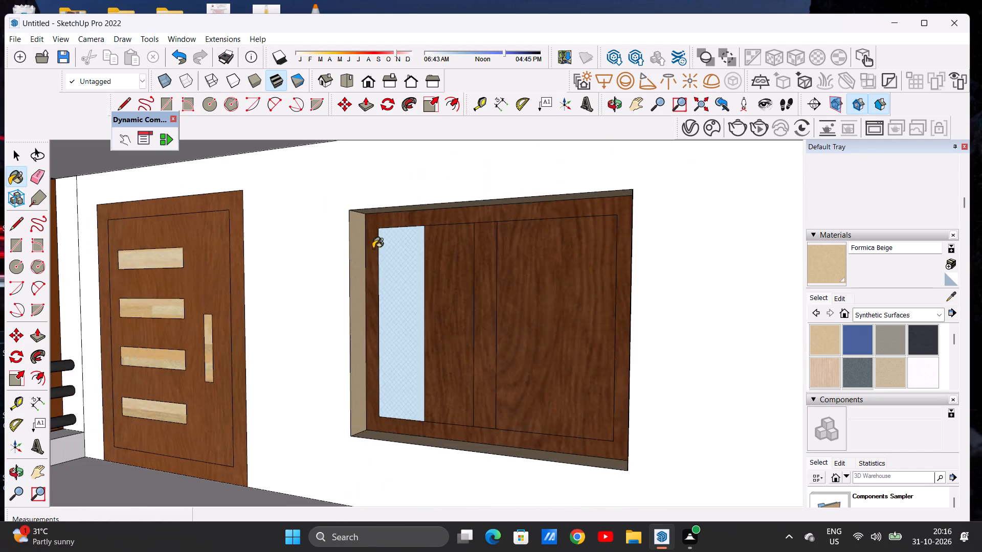
scroll(373, 248, "down", 20)
middle_click_drag(350, 204, 464, 240)
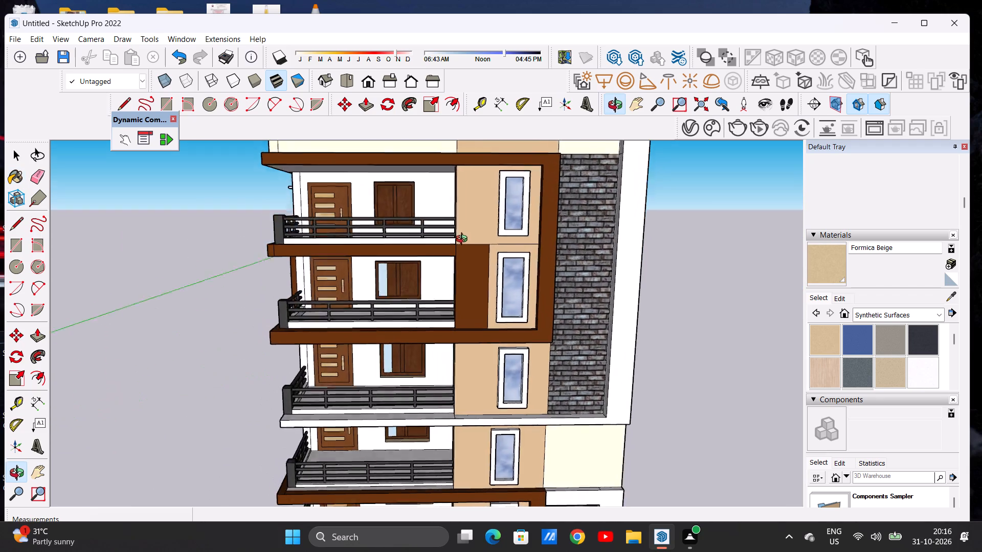
middle_click_drag(464, 240, 504, 245)
scroll(411, 215, "up", 8)
scroll(407, 215, "down", 1)
scroll(407, 215, "up", 3)
middle_click_drag(396, 216, 439, 259)
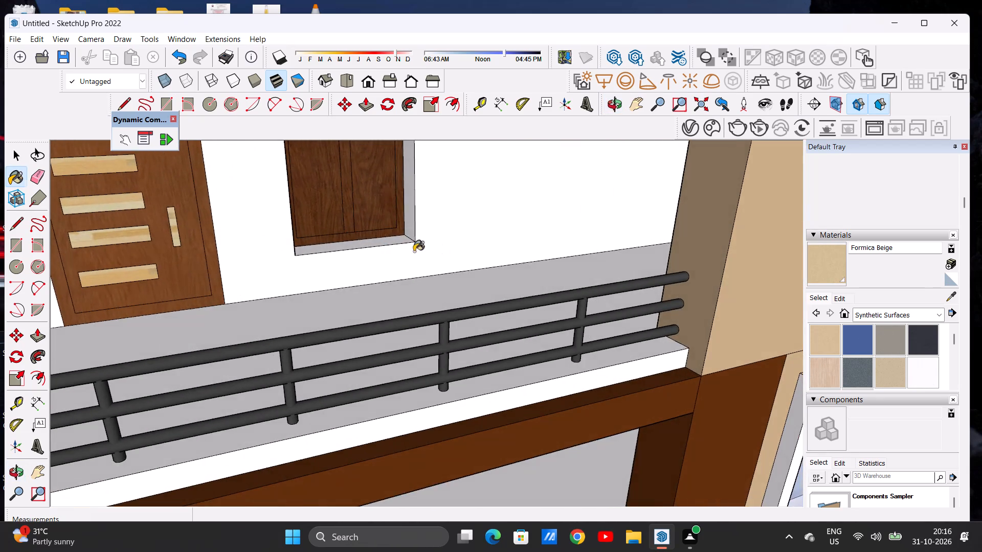
scroll(395, 247, "up", 15)
left_click(412, 231)
left_click(428, 204)
Apply Formica Beige to the top and left reveals of the topmost balcony's wooden window.
scroll(428, 236, "down", 4)
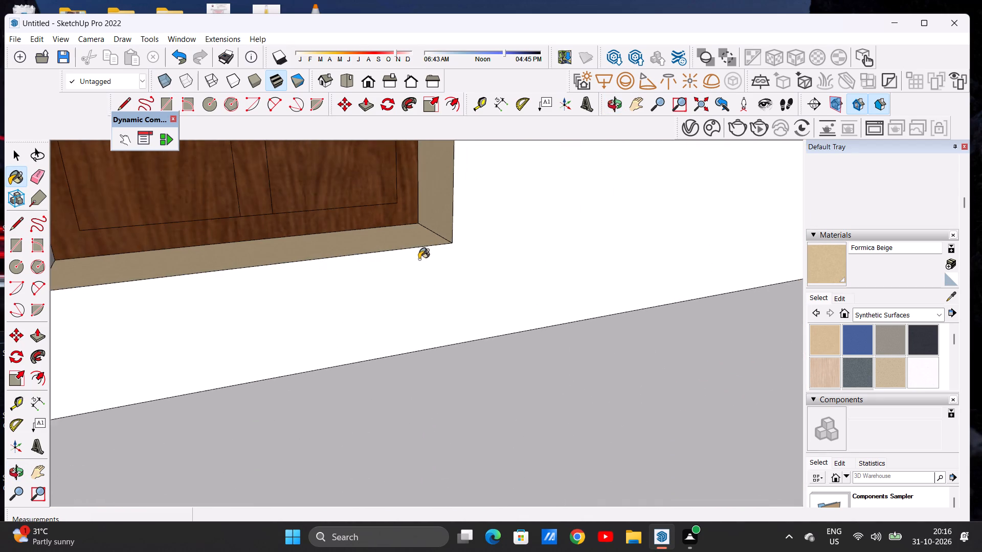
scroll(419, 259, "down", 17)
scroll(339, 261, "up", 1)
scroll(339, 261, "down", 3)
middle_click_drag(382, 254, 249, 200)
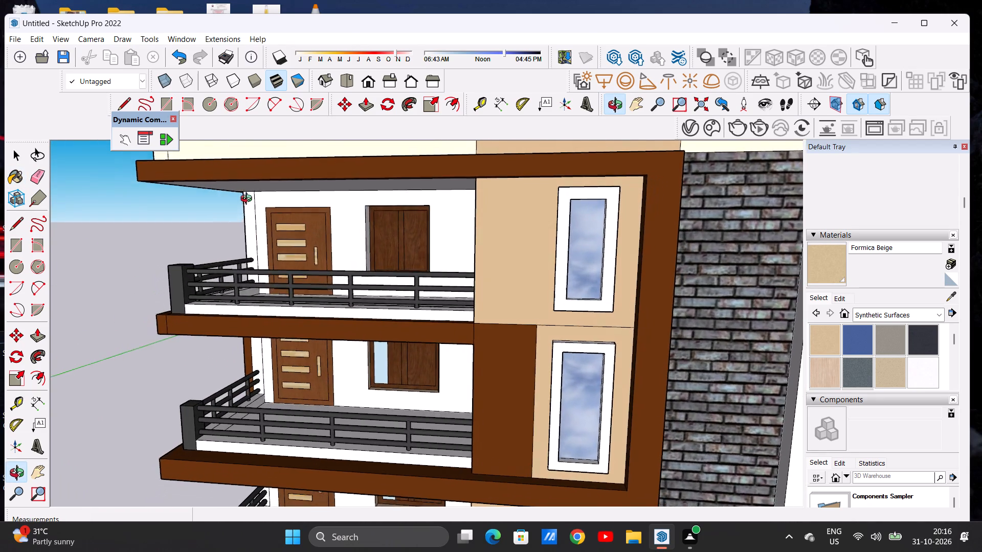
middle_click_drag(249, 200, 248, 204)
scroll(384, 224, "up", 7)
scroll(367, 197, "down", 1)
scroll(367, 197, "up", 2)
middle_click_drag(369, 219, 365, 168)
scroll(368, 175, "up", 1)
scroll(368, 175, "down", 1)
scroll(368, 176, "up", 1)
scroll(368, 179, "down", 1)
scroll(368, 180, "up", 11)
left_click(356, 162)
left_click(338, 203)
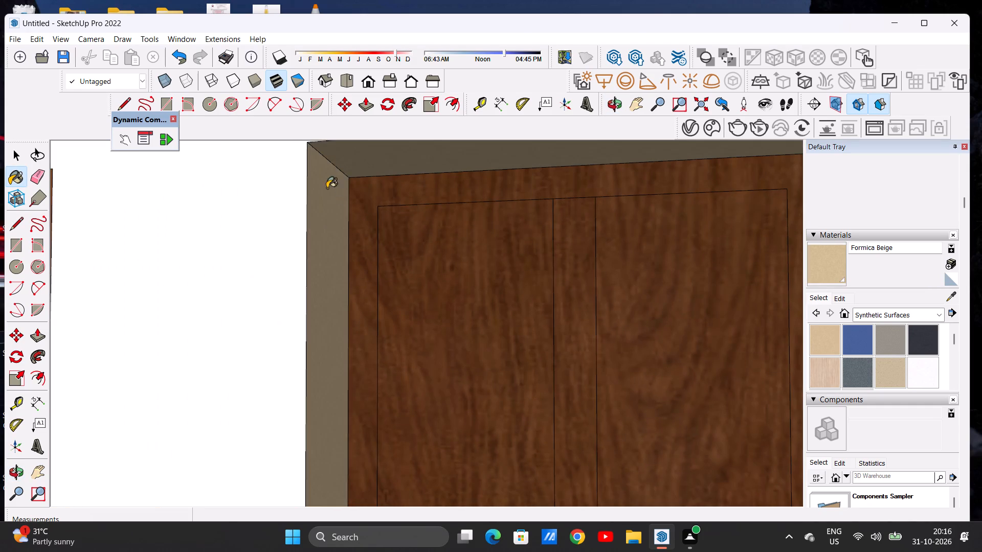
Examine the painted balcony window reveals and the side elevation down to the ground-floor columns.
scroll(375, 233, "down", 20)
scroll(375, 233, "down", 17)
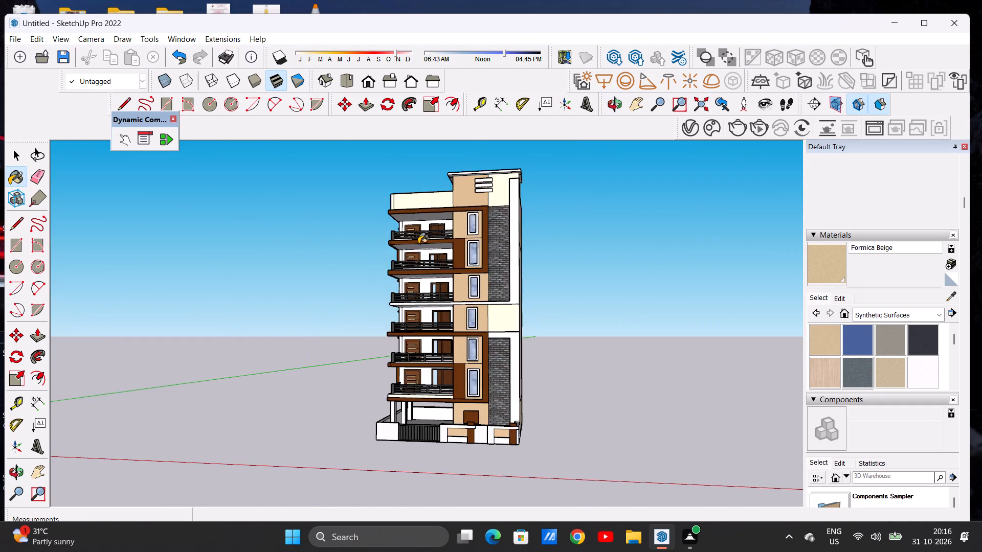
middle_click_drag(418, 251, 464, 315)
scroll(402, 345, "up", 13)
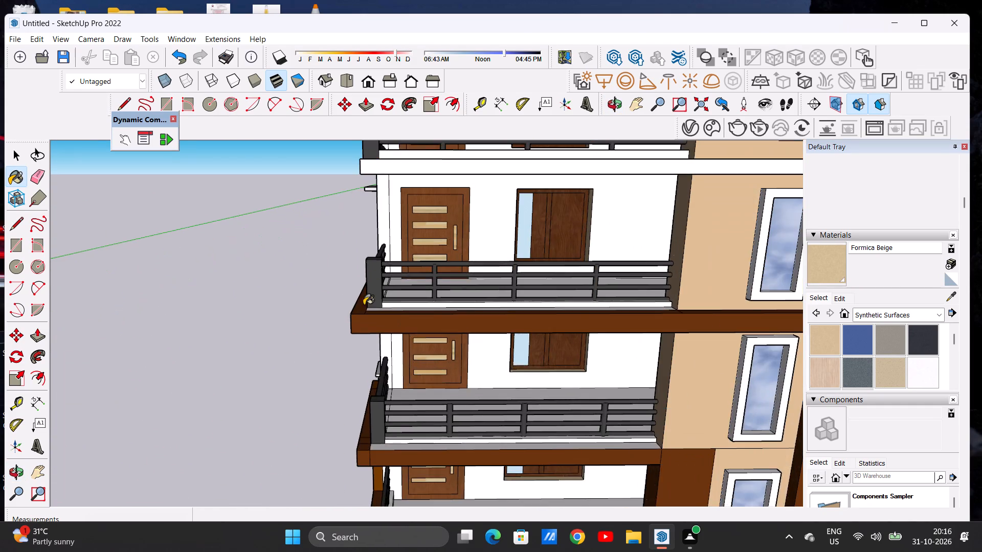
middle_click_drag(364, 305, 414, 360)
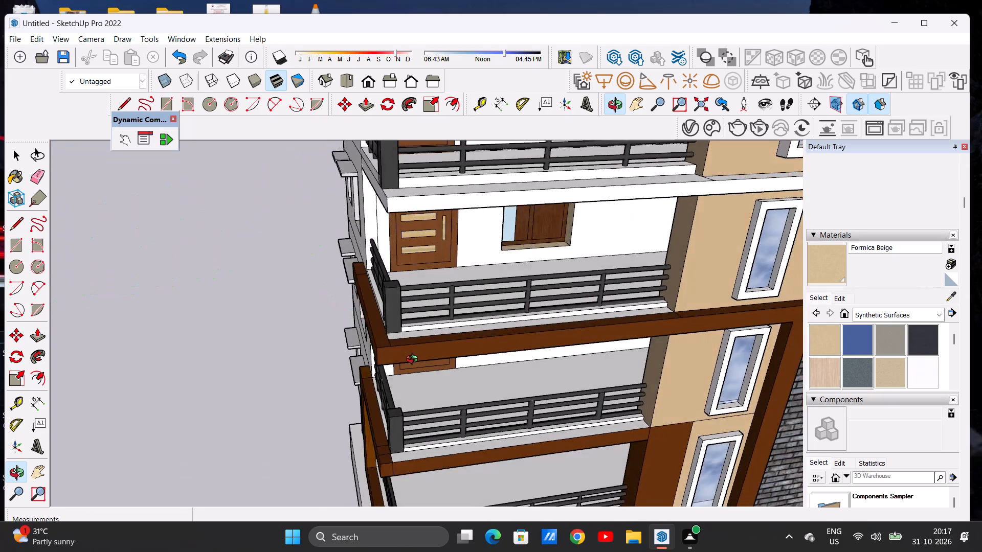
middle_click_drag(414, 360, 576, 279)
scroll(576, 279, "up", 1)
scroll(477, 261, "down", 10)
middle_click_drag(419, 311, 466, 304)
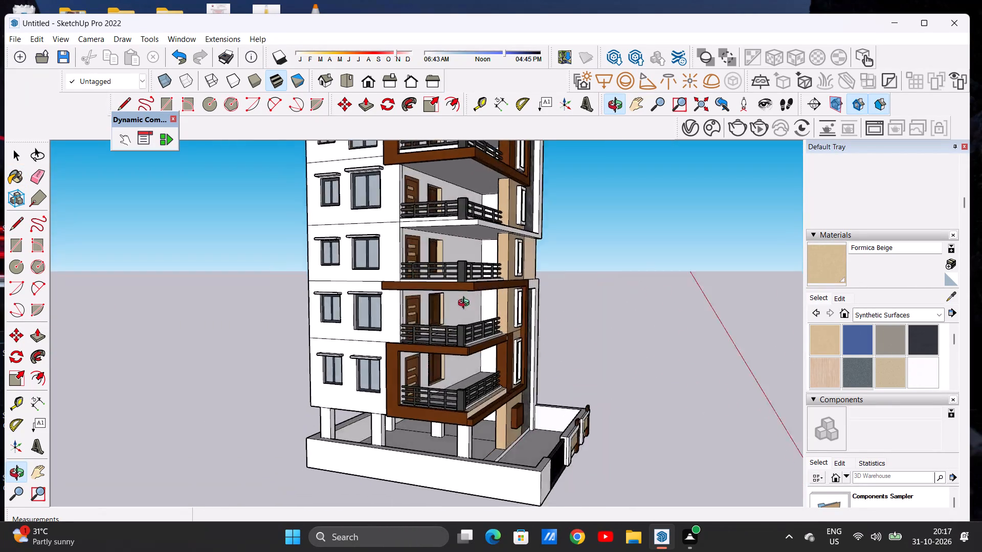
middle_click_drag(466, 304, 556, 272)
scroll(454, 422, "down", 1)
scroll(454, 422, "up", 5)
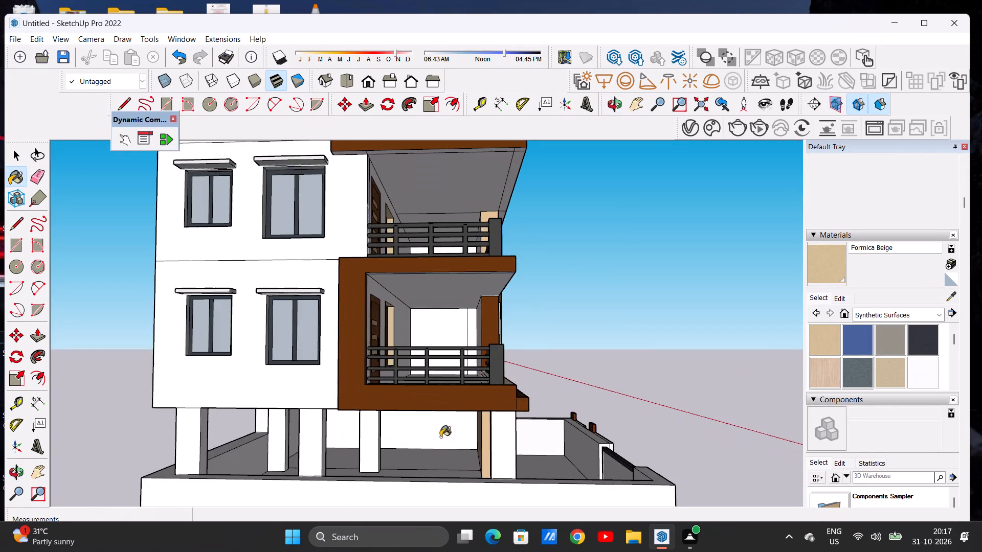
middle_click_drag(423, 401, 416, 416)
scroll(416, 367, "down", 9)
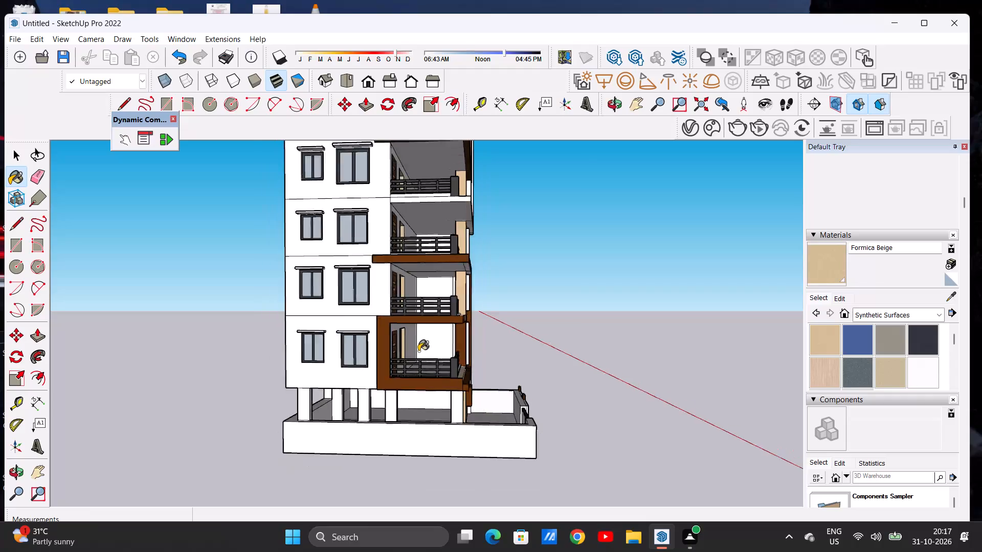
scroll(418, 351, "up", 1)
scroll(418, 351, "down", 1)
Examine the front balconies and the whole building from the front corner, down to the lowest balcony and boundary wall.
middle_click_drag(478, 355, 282, 398)
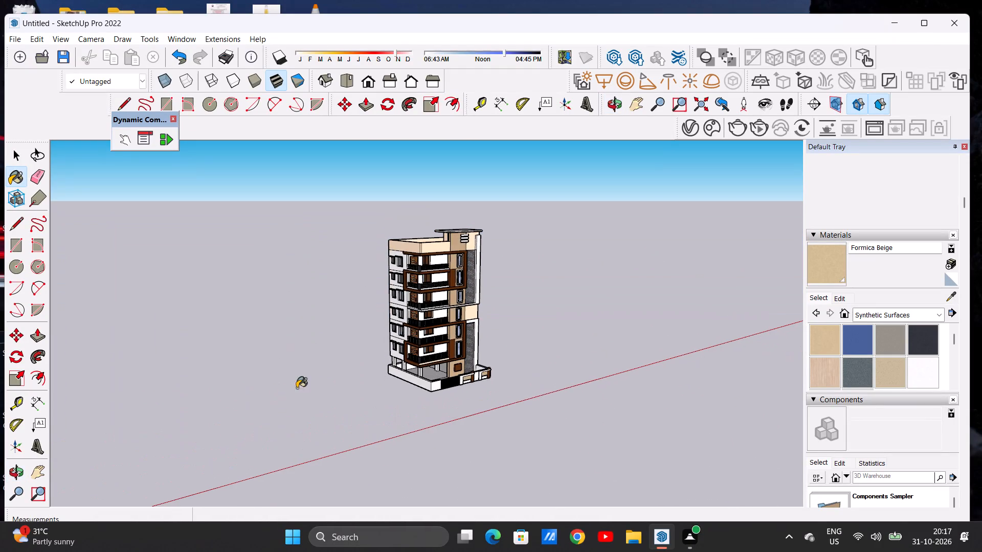
scroll(409, 295, "up", 13)
middle_click_drag(568, 248, 422, 245)
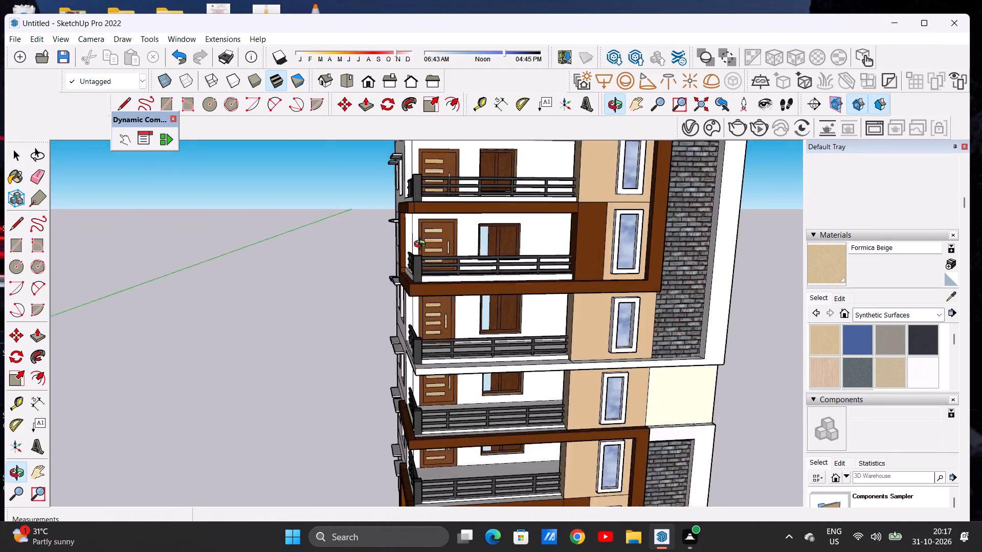
middle_click_drag(422, 245, 381, 256)
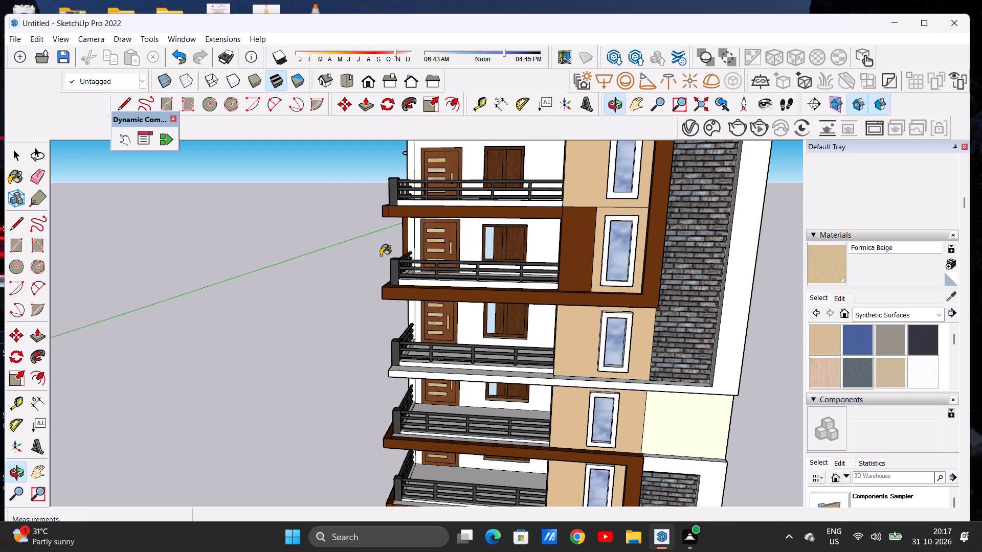
scroll(383, 256, "down", 7)
middle_click_drag(386, 264, 578, 278)
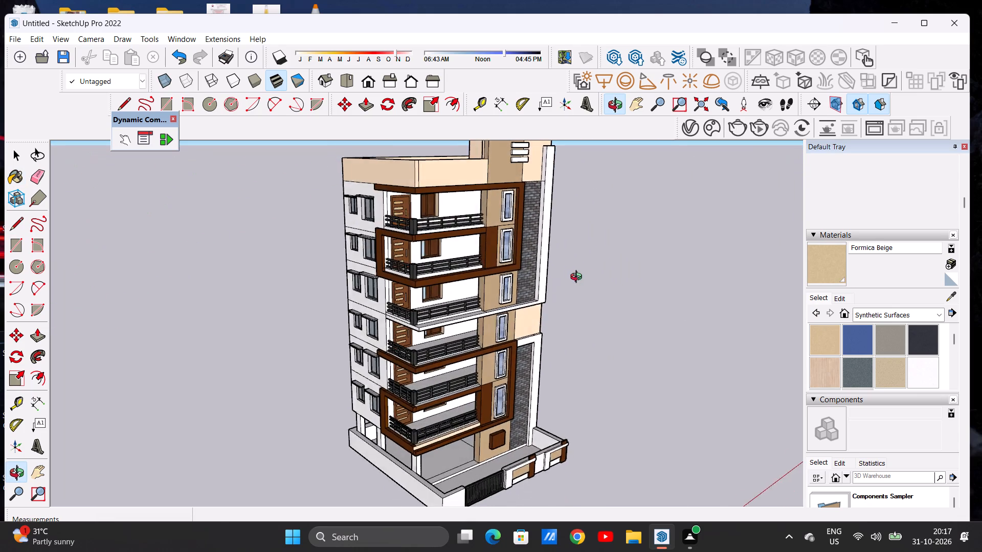
middle_click_drag(578, 278, 601, 278)
scroll(581, 254, "down", 7)
scroll(506, 357, "up", 5)
scroll(501, 372, "down", 1)
scroll(501, 373, "up", 1)
scroll(498, 372, "down", 1)
scroll(498, 372, "up", 7)
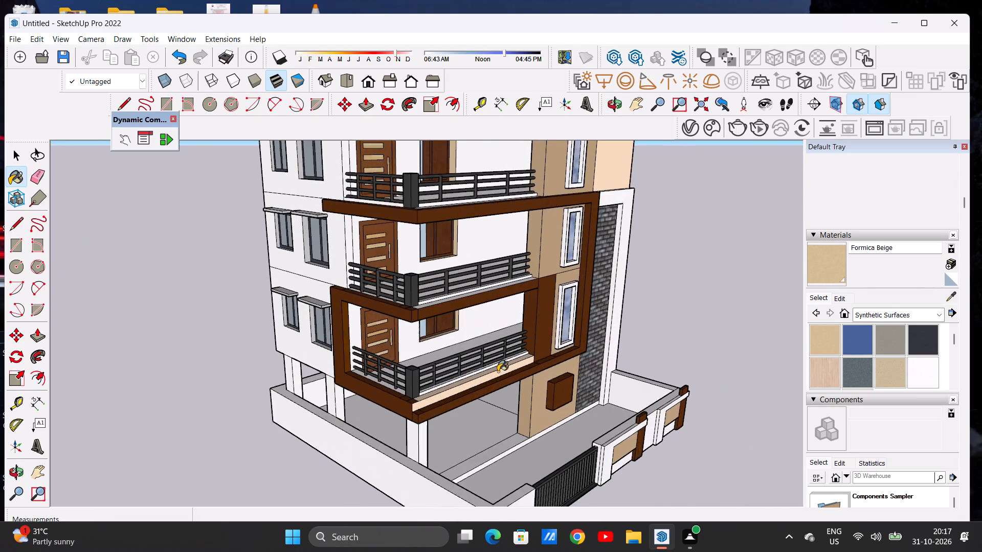
Apply the Window Coverings material Blinds Vertical Pattern to the lowest storey of the side wall above the columns.
middle_click_drag(541, 363, 352, 360)
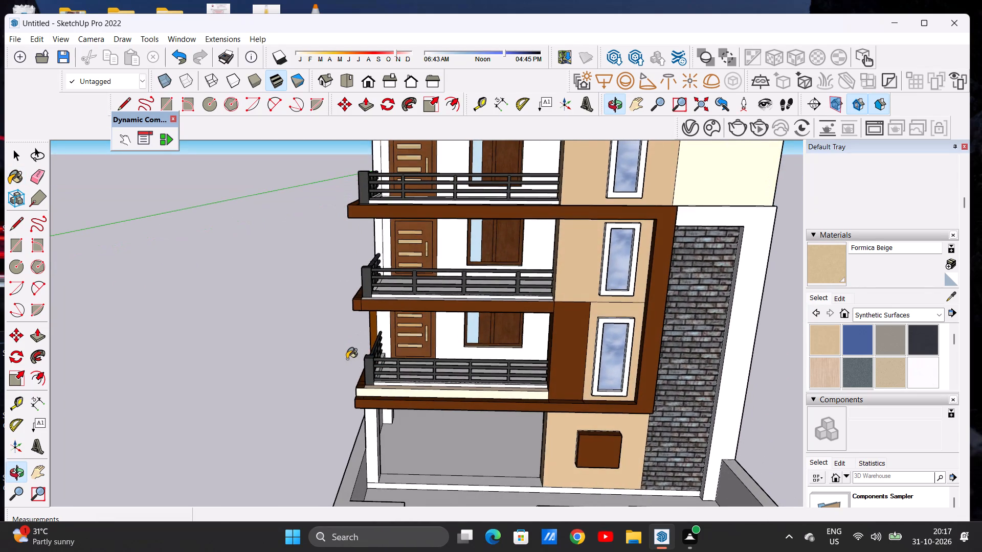
scroll(386, 363, "down", 3)
scroll(421, 335, "down", 5)
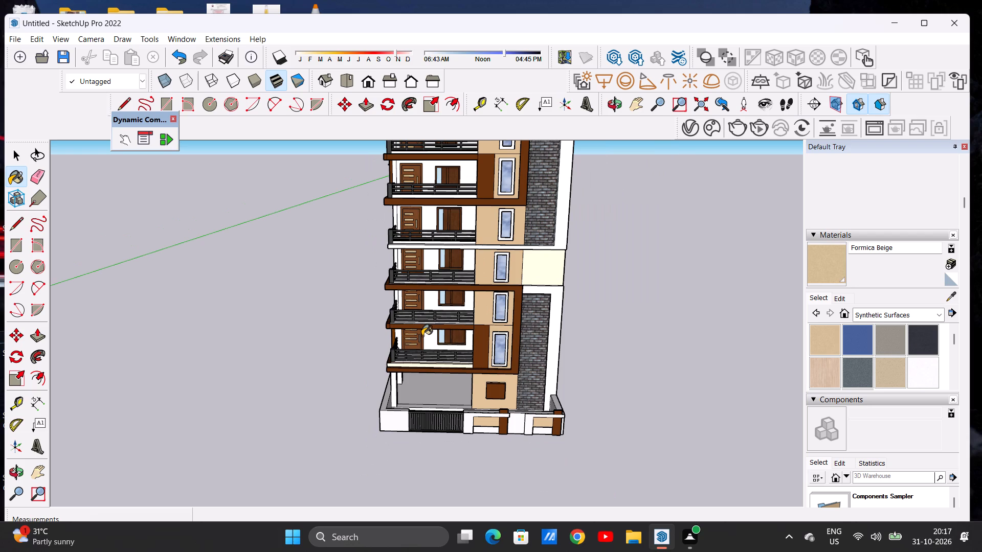
key("space")
left_click(878, 315)
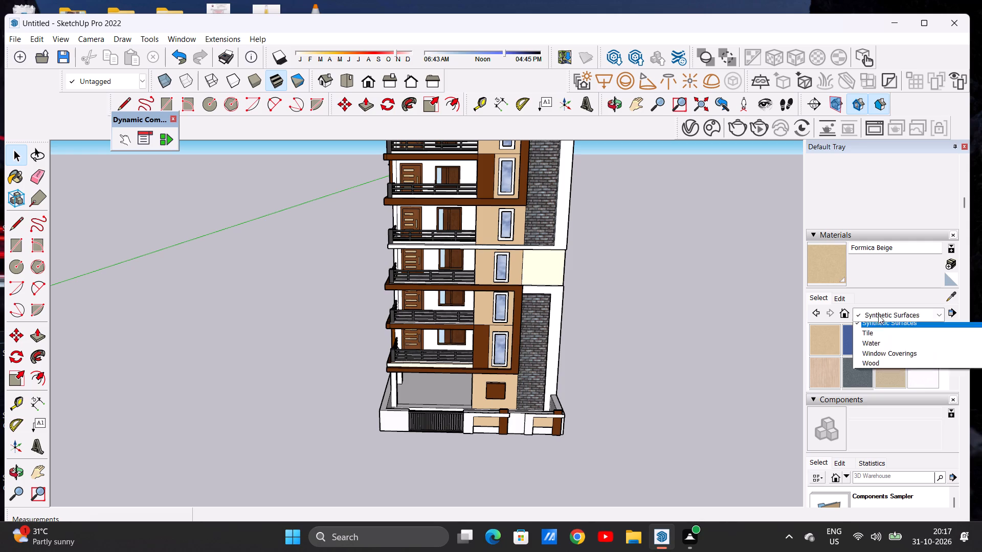
left_click(882, 468)
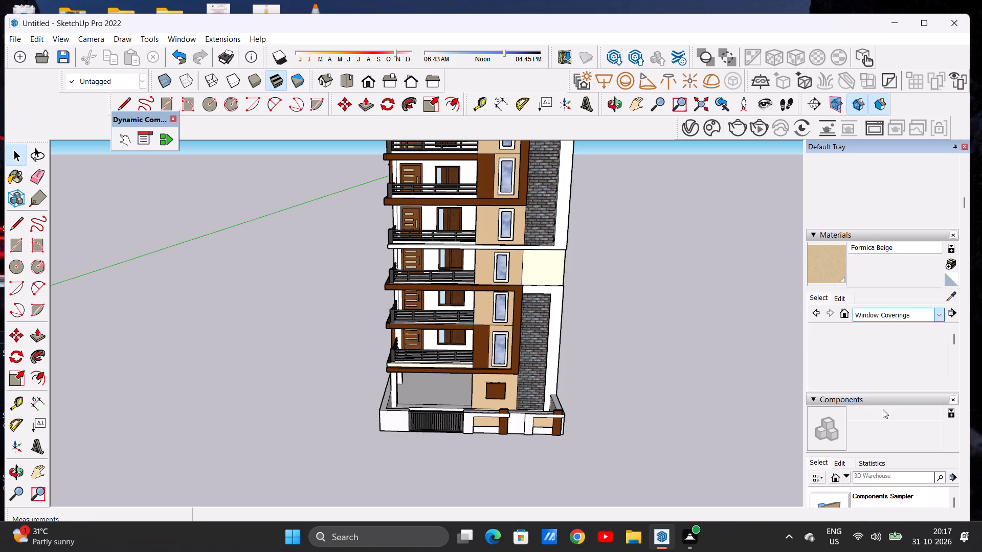
left_click(924, 339)
middle_click_drag(379, 339, 450, 328)
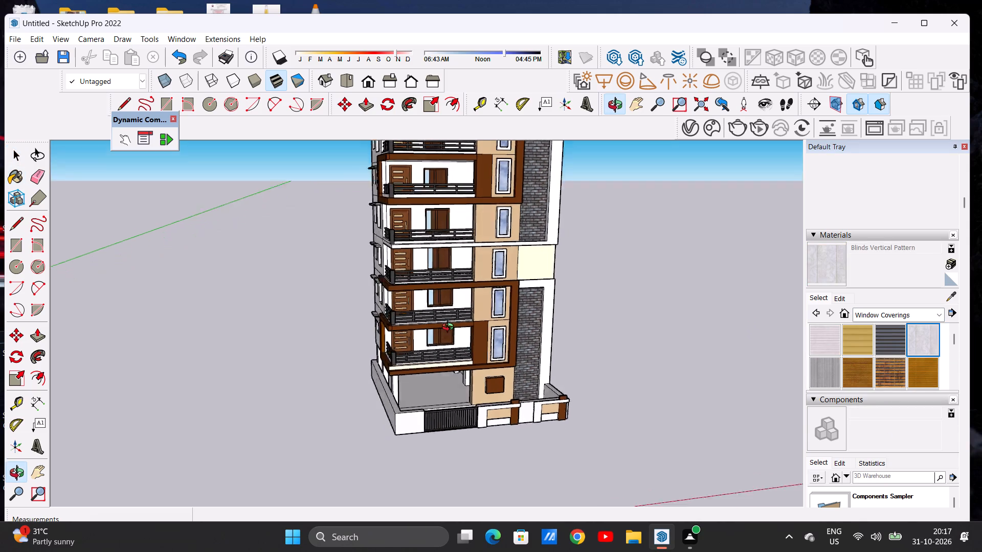
middle_click_drag(450, 328, 512, 315)
middle_click_drag(347, 375, 514, 375)
scroll(358, 380, "up", 1)
scroll(358, 380, "down", 1)
scroll(358, 380, "up", 11)
scroll(336, 363, "down", 1)
scroll(336, 363, "up", 1)
left_click(326, 343)
Apply Blinds Vertical Pattern to the second and third storeys of the windowed side wall.
scroll(356, 346, "down", 6)
middle_click_drag(340, 341, 362, 337)
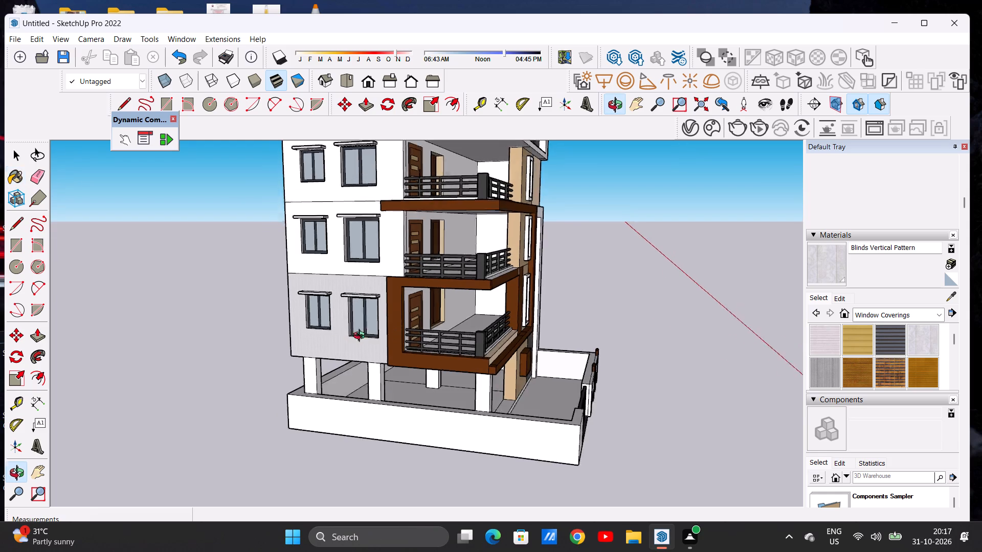
middle_click_drag(362, 337, 426, 363)
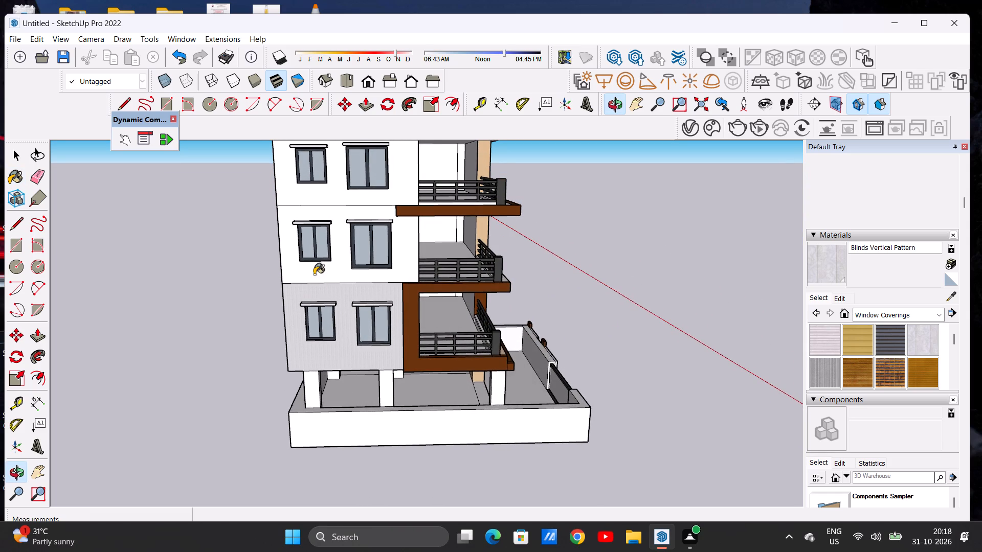
left_click(314, 274)
scroll(338, 315, "down", 12)
middle_click_drag(355, 333, 244, 333)
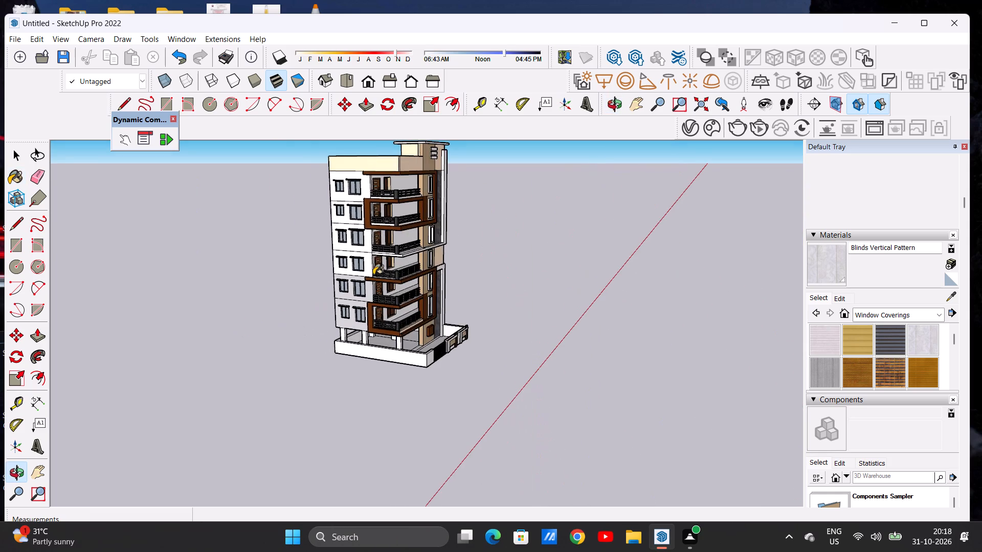
scroll(374, 270, "up", 12)
left_click(363, 267)
scroll(361, 272, "up", 5)
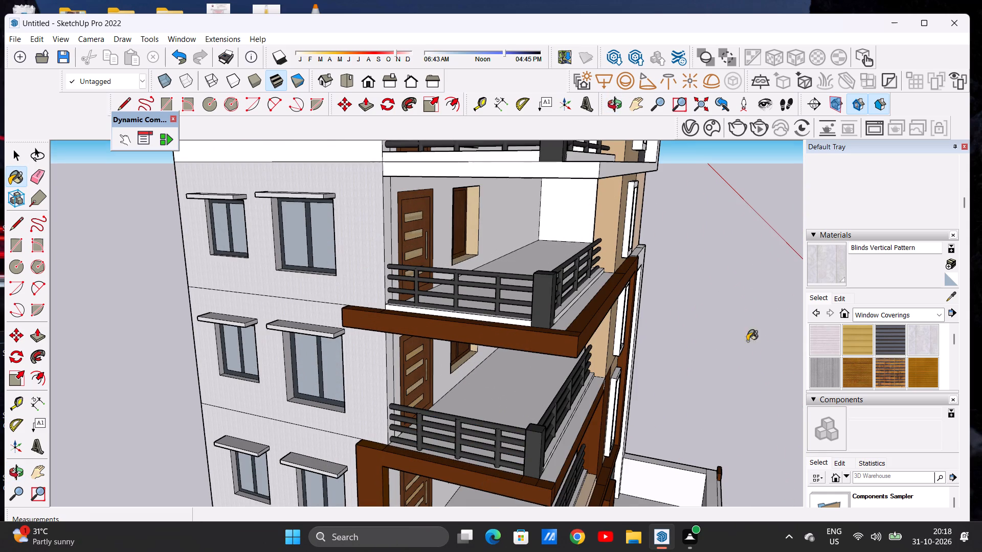
Lighten the Blinds Vertical Pattern material to nearly white by raising its colour brightness.
left_click(839, 296)
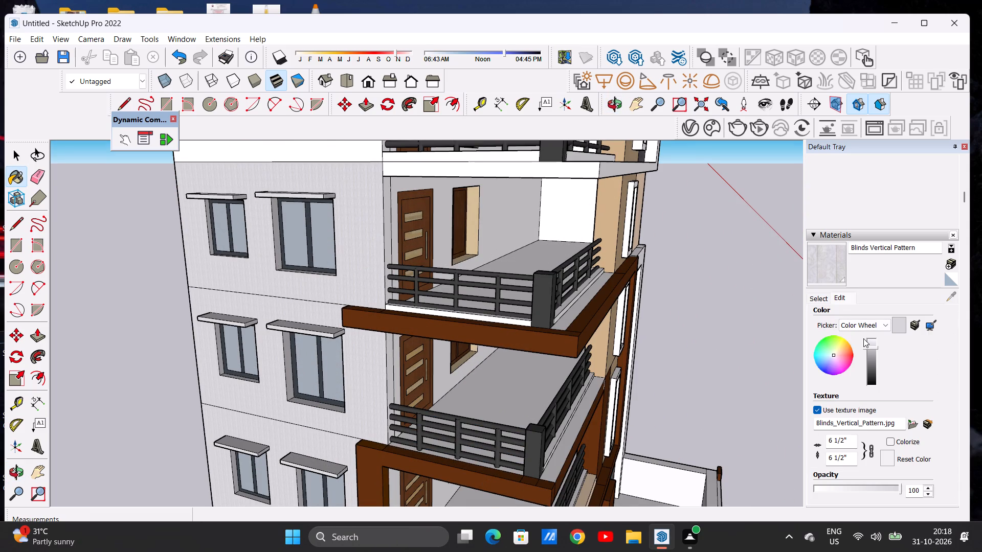
left_click(872, 344)
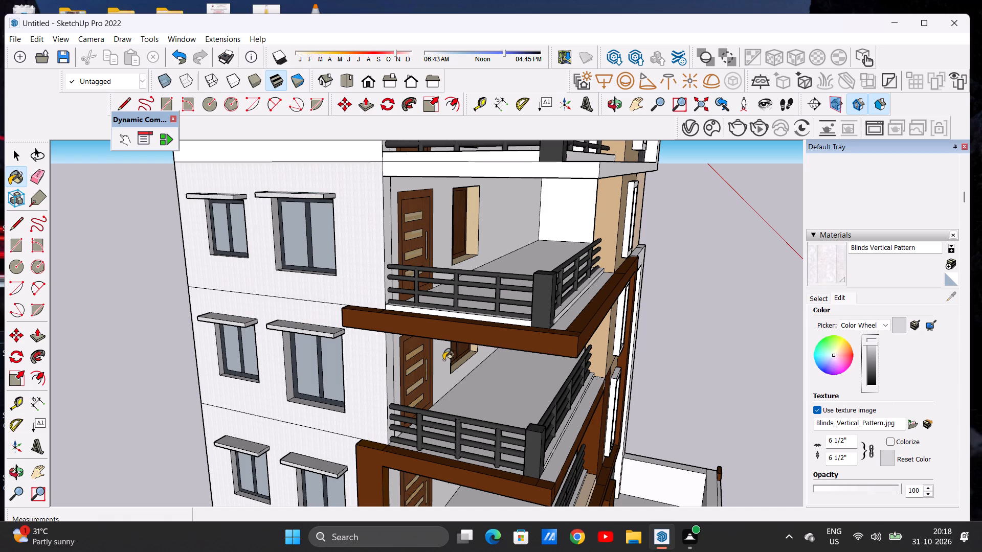
Apply the lightened Blinds Vertical Pattern to the three upper storeys of the windowed side wall.
scroll(442, 346, "down", 5)
middle_click_drag(331, 271, 200, 275)
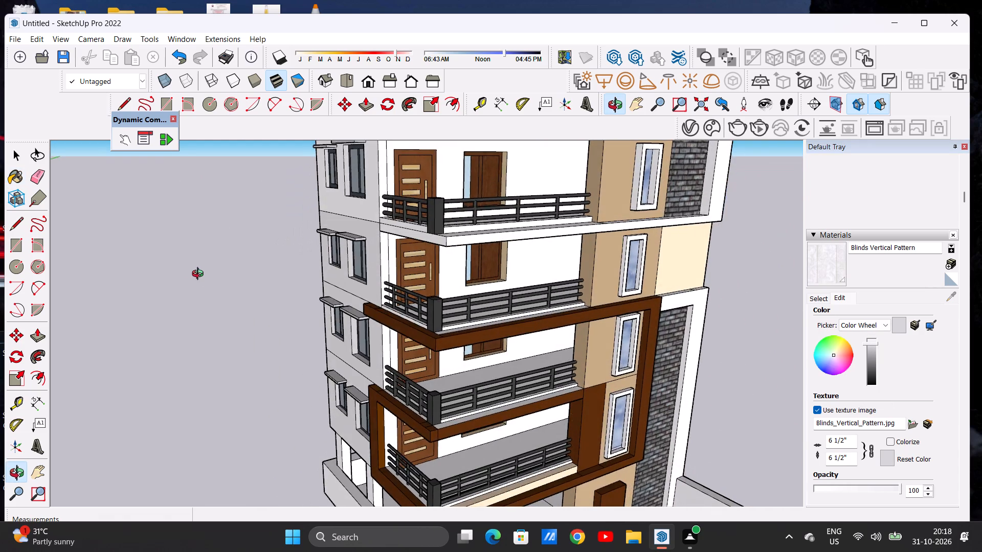
middle_click_drag(200, 275, 198, 275)
scroll(338, 210, "up", 6)
left_click(384, 210)
scroll(392, 226, "down", 10)
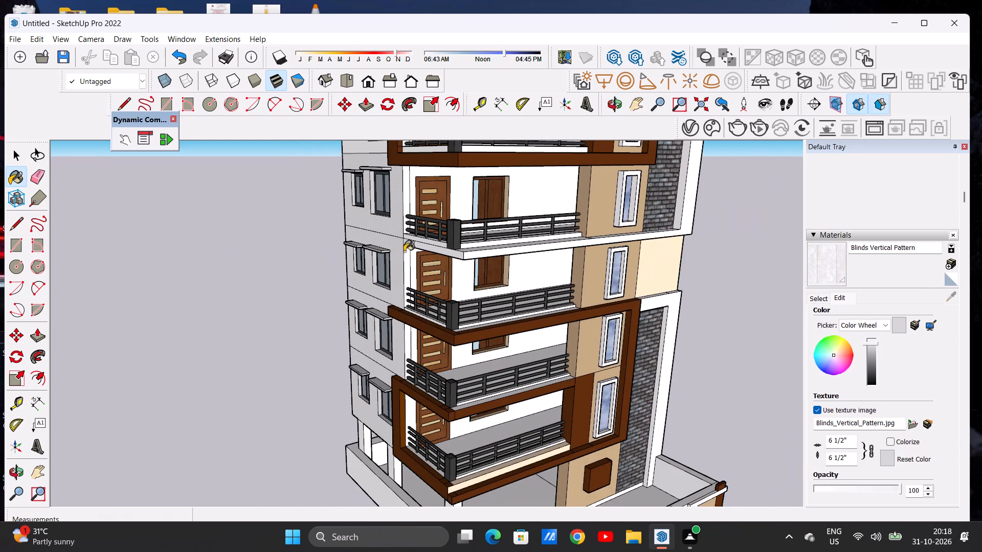
scroll(387, 245, "down", 10)
scroll(386, 209, "up", 2)
scroll(386, 209, "down", 1)
scroll(386, 209, "up", 9)
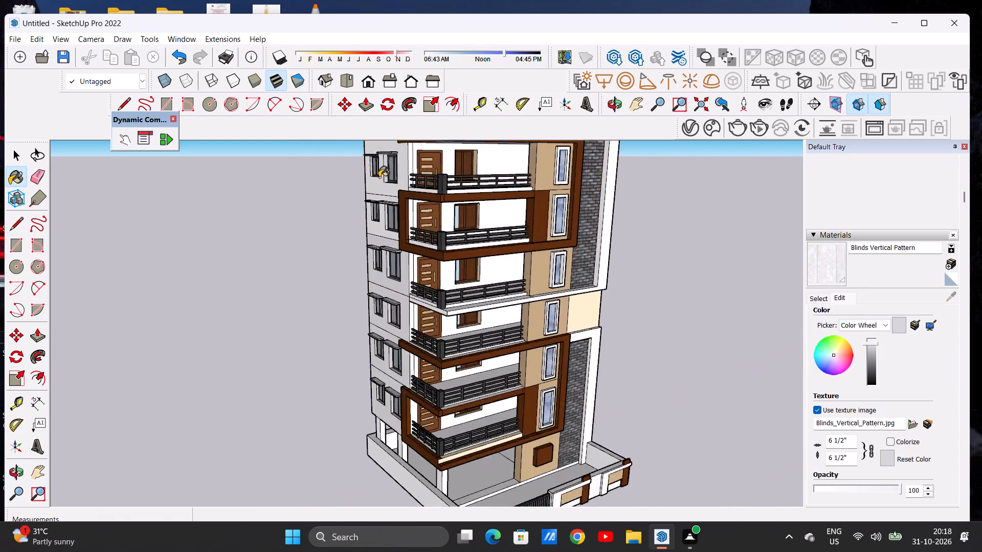
scroll(379, 177, "up", 11)
left_click(385, 197)
left_click(385, 294)
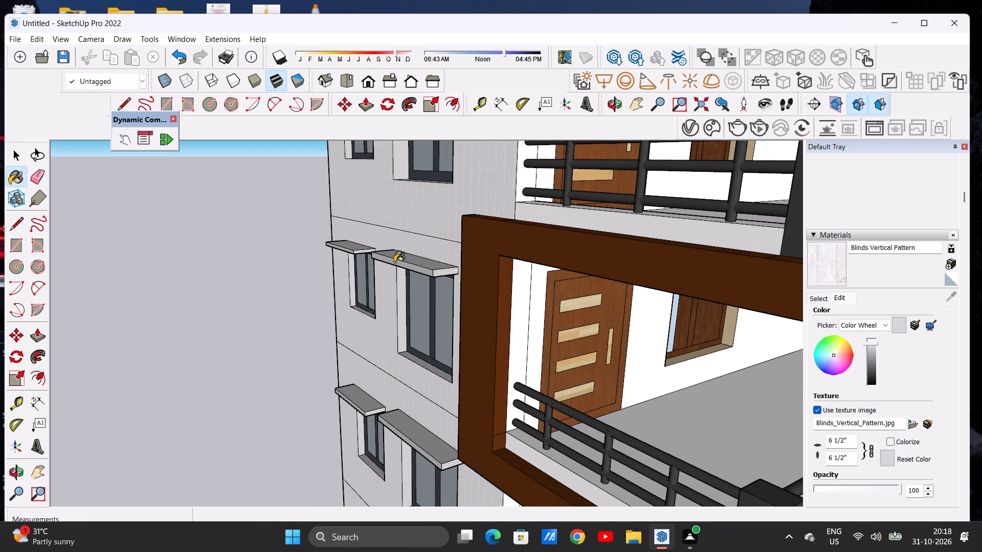
Apply Blinds Vertical Pattern to the back wall of the lowest front balcony, around its door and window.
scroll(397, 257, "down", 1)
scroll(397, 257, "up", 1)
scroll(397, 257, "down", 4)
middle_click_drag(384, 259, 475, 256)
scroll(399, 259, "down", 12)
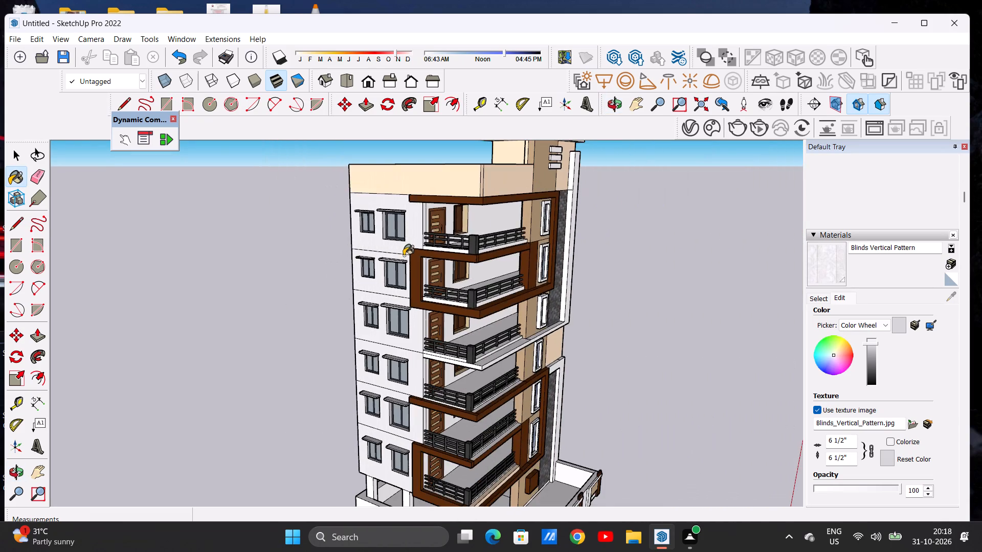
middle_click_drag(404, 253, 308, 229)
scroll(439, 206, "down", 6)
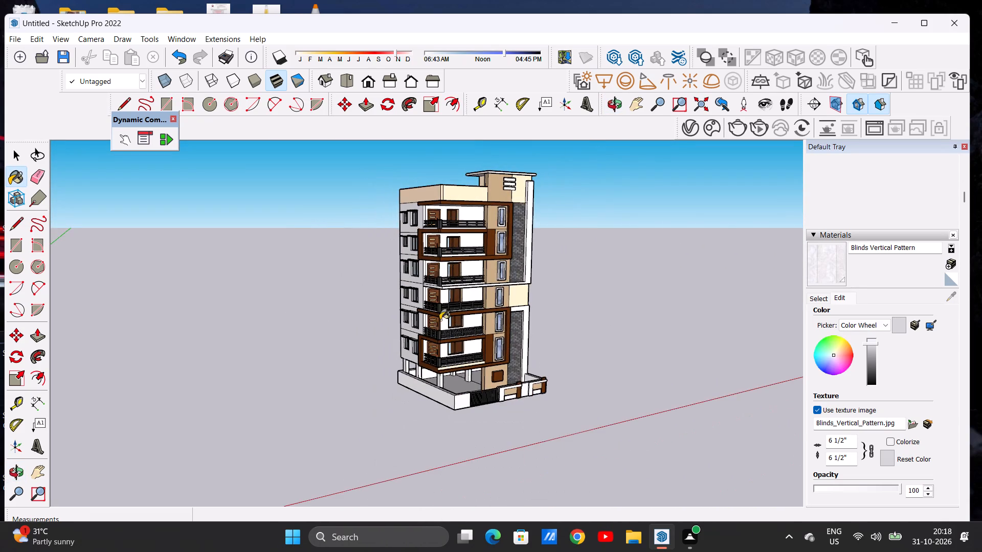
middle_click_drag(439, 329, 353, 307)
scroll(470, 383, "up", 19)
scroll(370, 301, "down", 2)
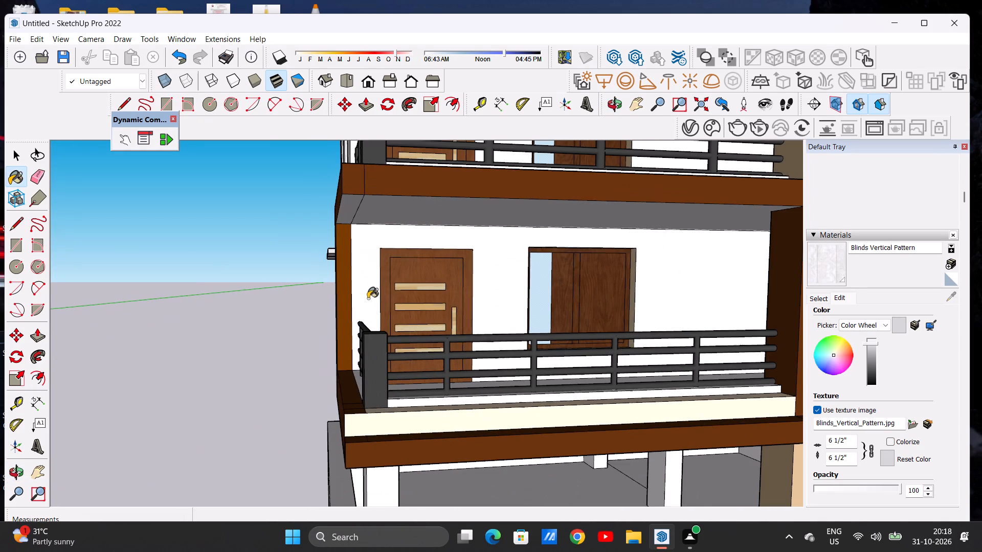
left_click(361, 288)
Apply Blinds Vertical Pattern to the second balcony's back wall and the narrow wall strip beside its door.
scroll(370, 310, "down", 11)
scroll(424, 240, "down", 1)
scroll(424, 240, "up", 8)
scroll(419, 245, "down", 1)
scroll(419, 245, "up", 4)
left_click(419, 246)
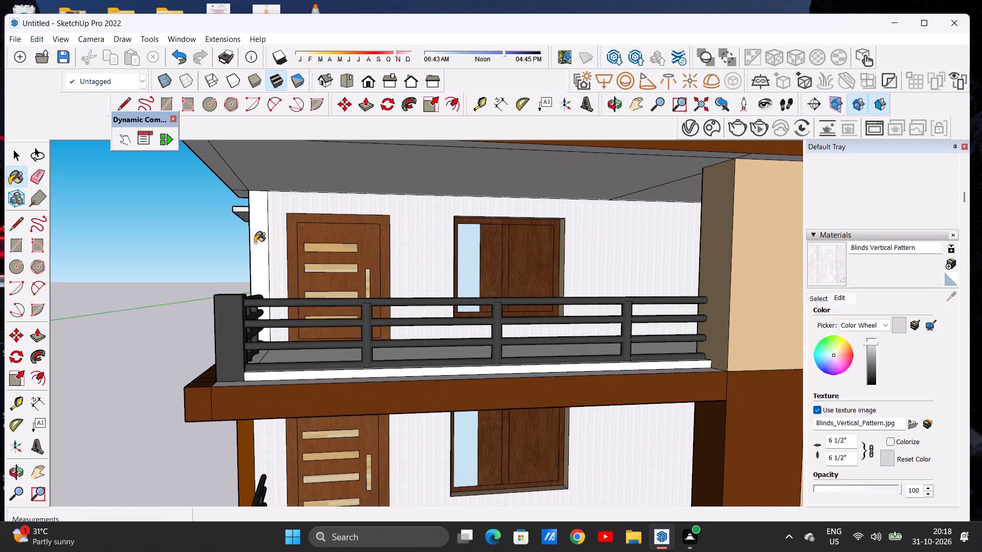
left_click(255, 242)
Apply Blinds Vertical Pattern to the third balcony's back wall and the narrow wall strip beside its door.
scroll(303, 260, "down", 14)
middle_click_drag(332, 262, 356, 285)
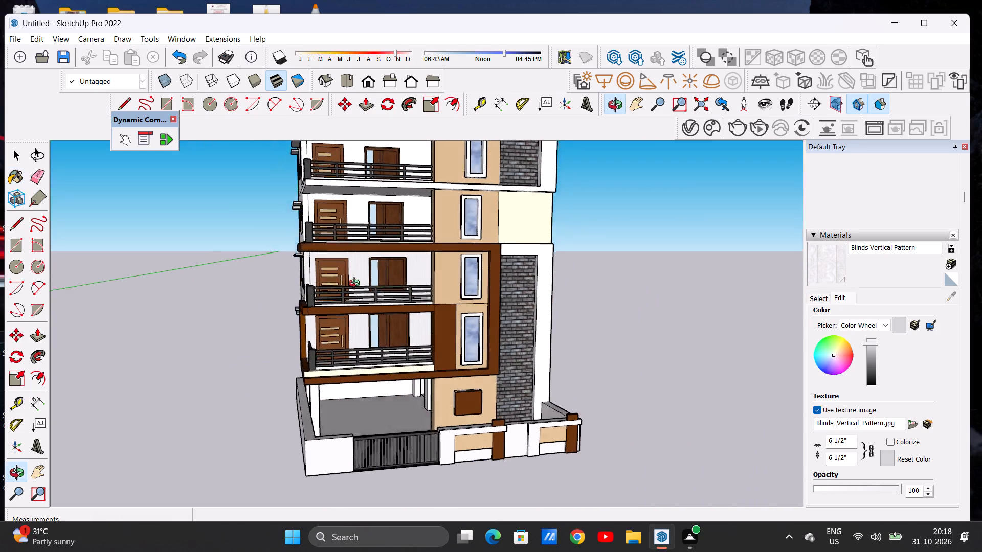
middle_click_drag(356, 285, 366, 308)
scroll(300, 224, "up", 16)
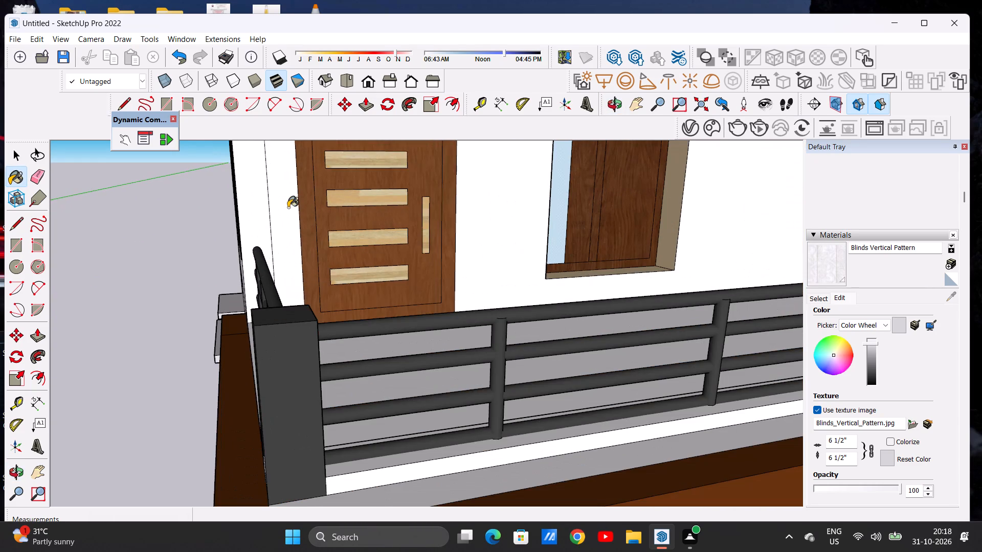
left_click(288, 208)
left_click(256, 209)
Apply Blinds Vertical Pattern to the back wall and narrow door-side strip of the fourth balcony, above the white slab.
scroll(314, 226, "down", 20)
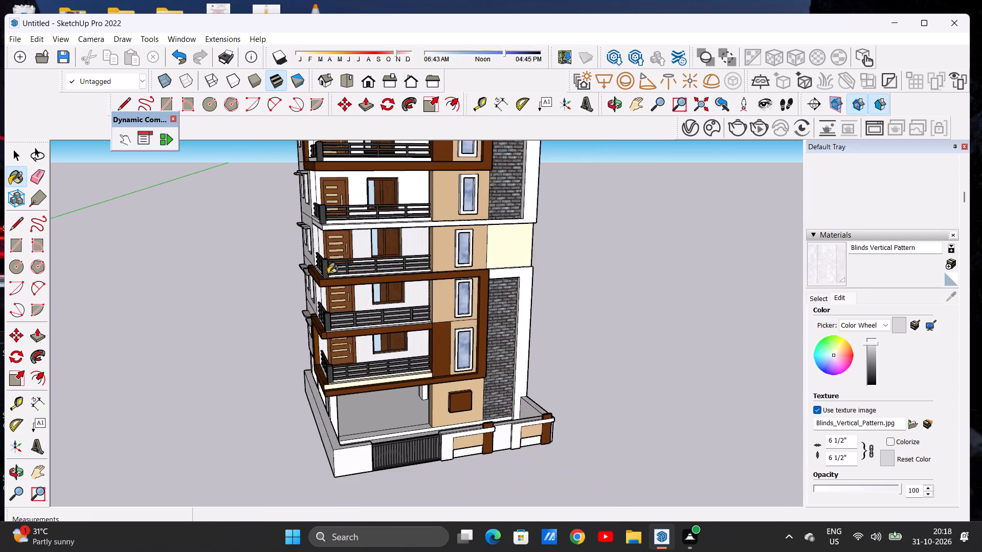
scroll(328, 274, "down", 6)
scroll(331, 216, "up", 18)
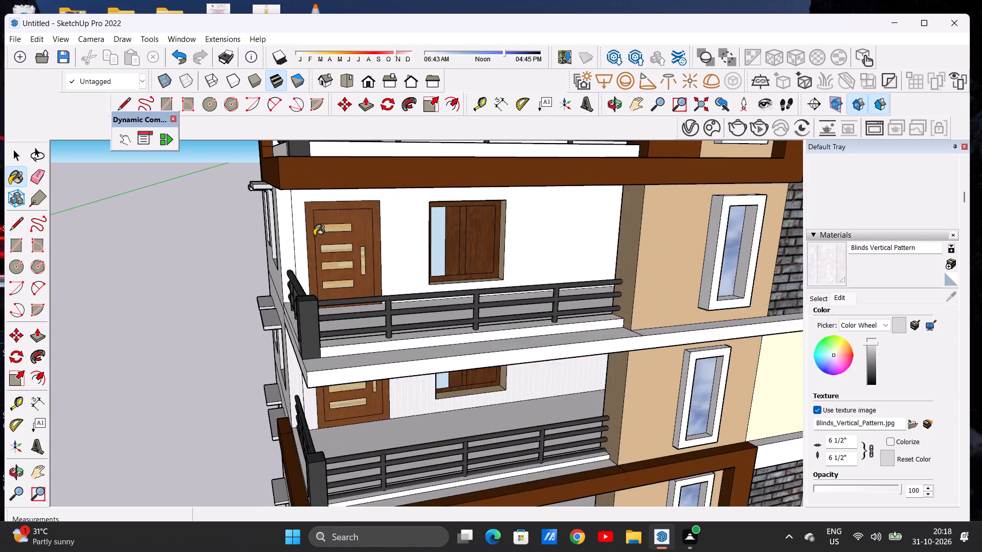
scroll(307, 234, "up", 7)
left_click(294, 233)
left_click(269, 239)
scroll(302, 257, "down", 4)
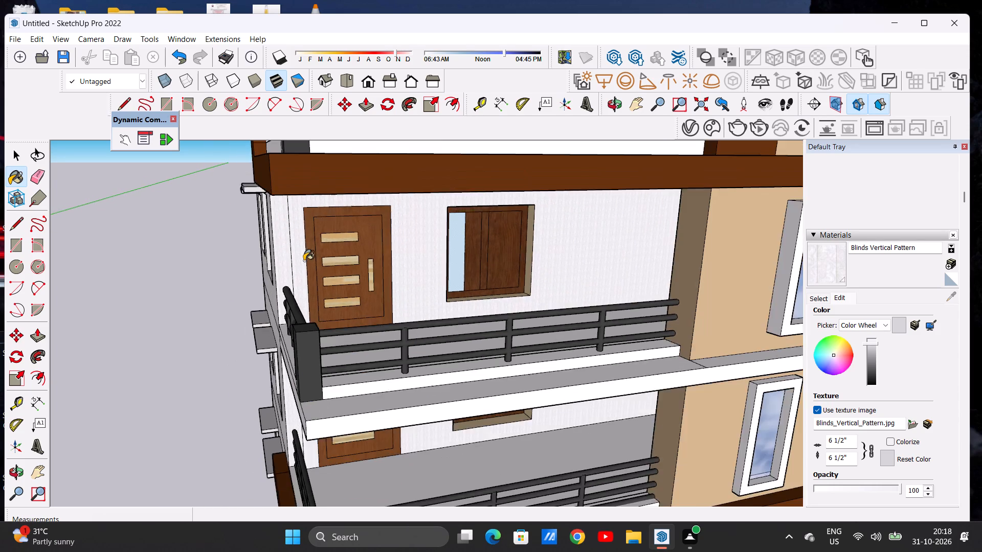
Apply Blinds Vertical Pattern to the back wall and narrow door-side strip of the upper brown-framed balcony.
scroll(304, 261, "down", 19)
scroll(317, 224, "up", 7)
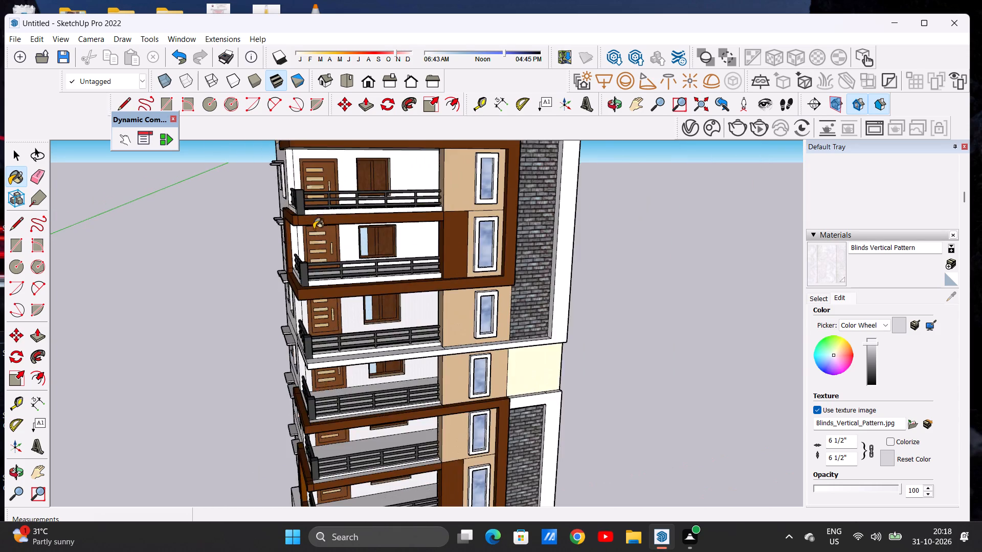
scroll(311, 236, "up", 17)
left_click(284, 239)
left_click(258, 239)
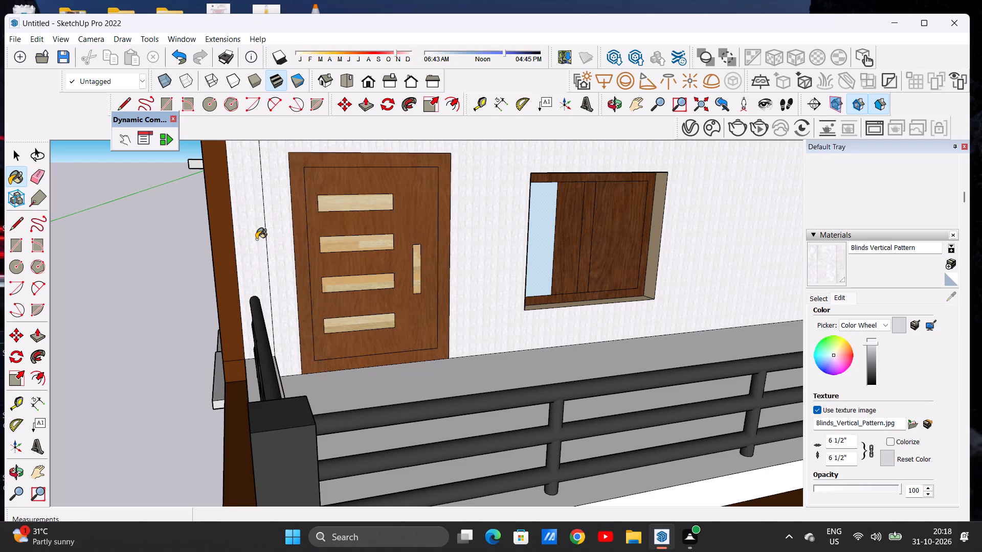
Apply Blinds Vertical Pattern to the end wall and ceiling of the upper brown-framed balcony.
scroll(260, 236, "down", 14)
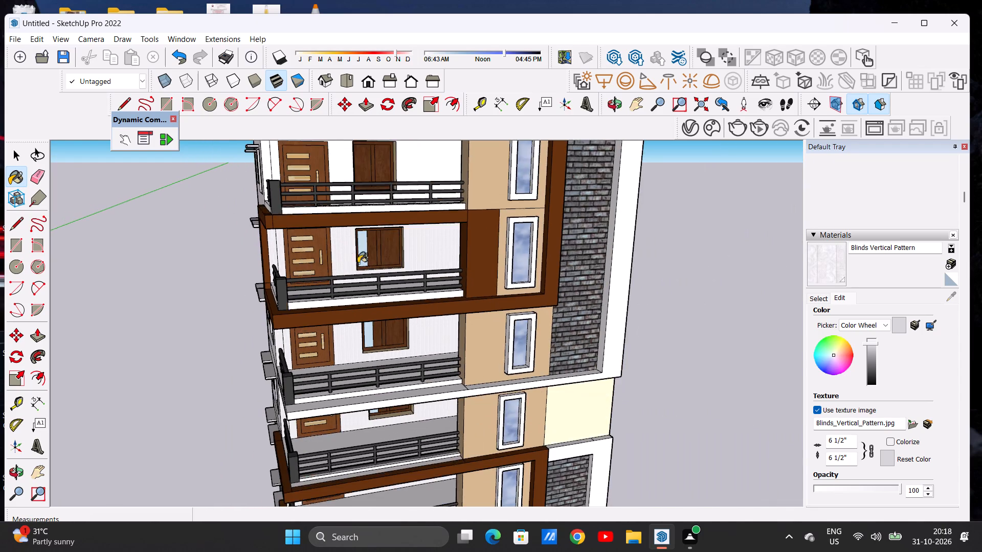
scroll(377, 280, "down", 1)
scroll(375, 248, "up", 6)
middle_click_drag(362, 265, 587, 243)
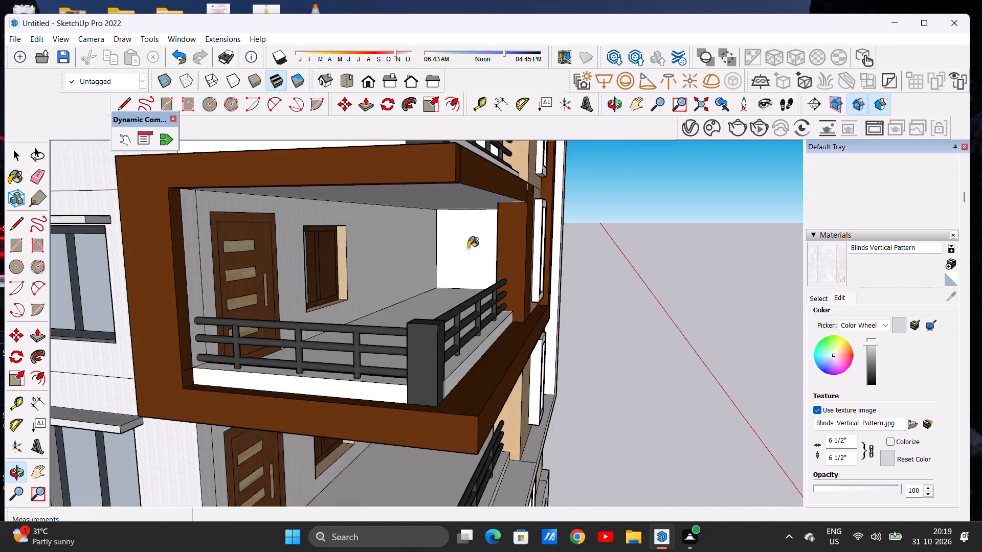
scroll(466, 248, "up", 6)
left_click(471, 241)
scroll(465, 245, "down", 6)
middle_click_drag(460, 247, 422, 238)
left_click(408, 184)
Apply Blinds Vertical Pattern to the end wall and ceiling of the balcony directly below the upper brown frame.
scroll(327, 210, "down", 6)
middle_click_drag(417, 324, 408, 324)
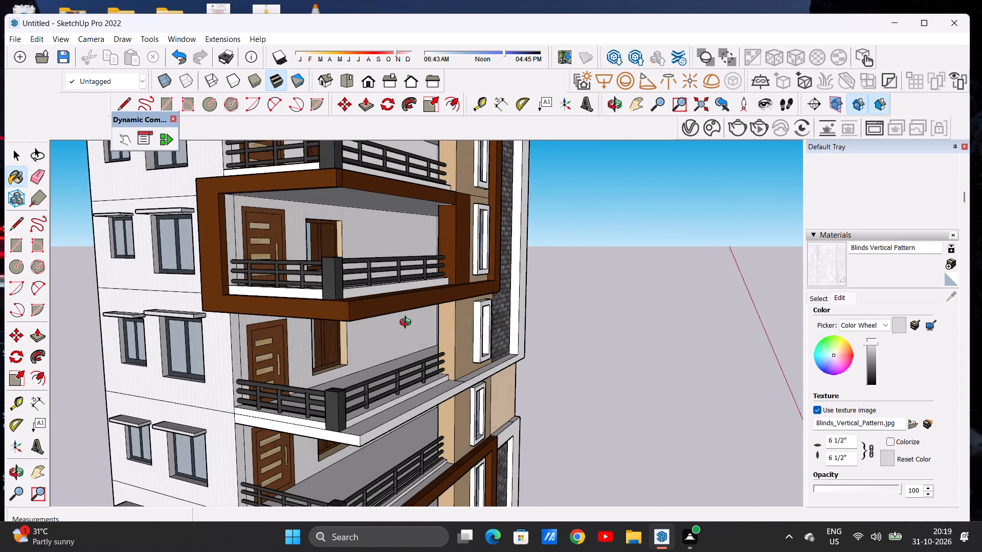
middle_click_drag(408, 324, 450, 316)
scroll(416, 358, "up", 1)
scroll(416, 357, "down", 1)
scroll(416, 357, "up", 6)
left_click(412, 316)
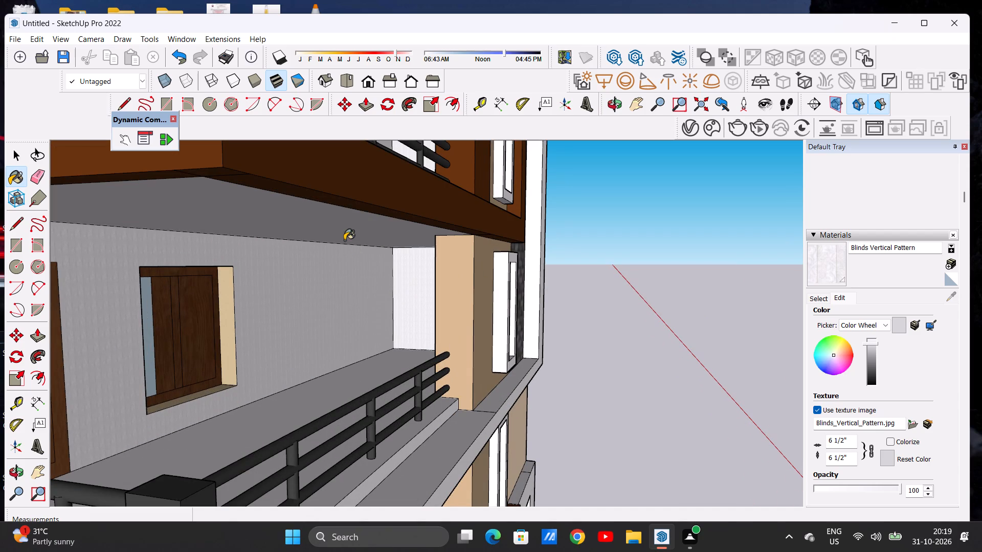
left_click(339, 226)
scroll(361, 292, "down", 6)
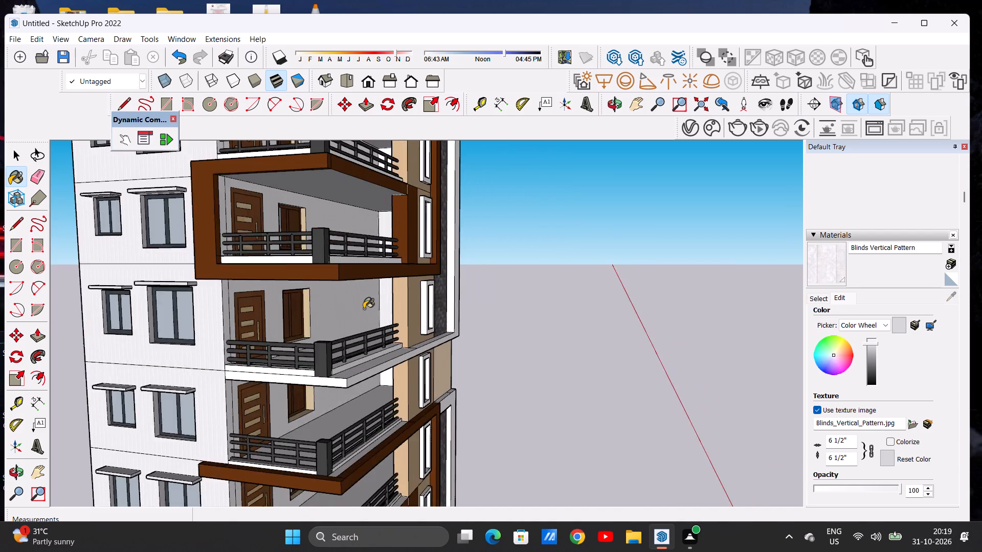
Reapply Blinds Vertical Pattern to the back wall and ceiling inside the upper brown-framed balcony.
scroll(364, 309, "down", 9)
middle_click_drag(354, 301, 229, 312)
scroll(381, 265, "up", 7)
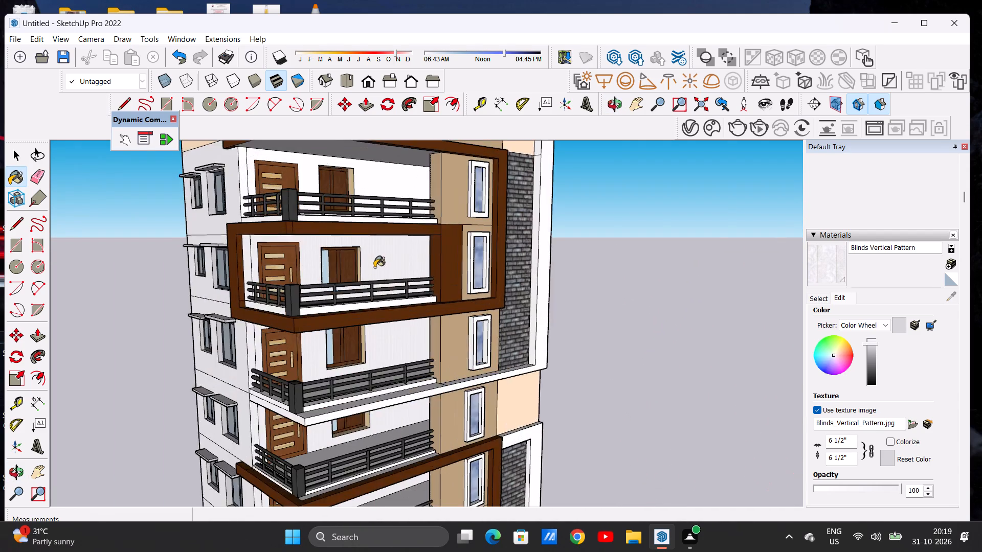
scroll(374, 267, "up", 13)
left_click(362, 265)
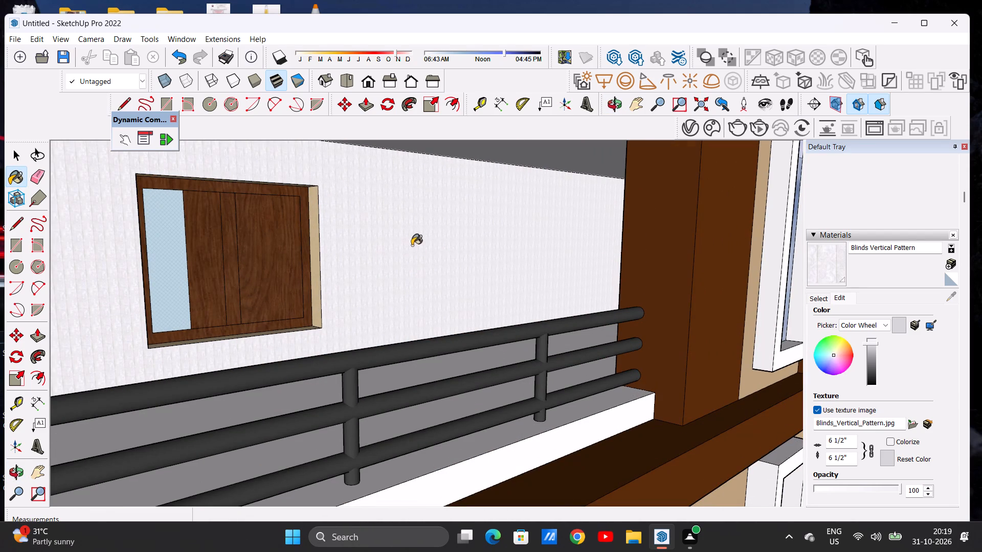
left_click(517, 151)
middle_click_drag(481, 214, 575, 217)
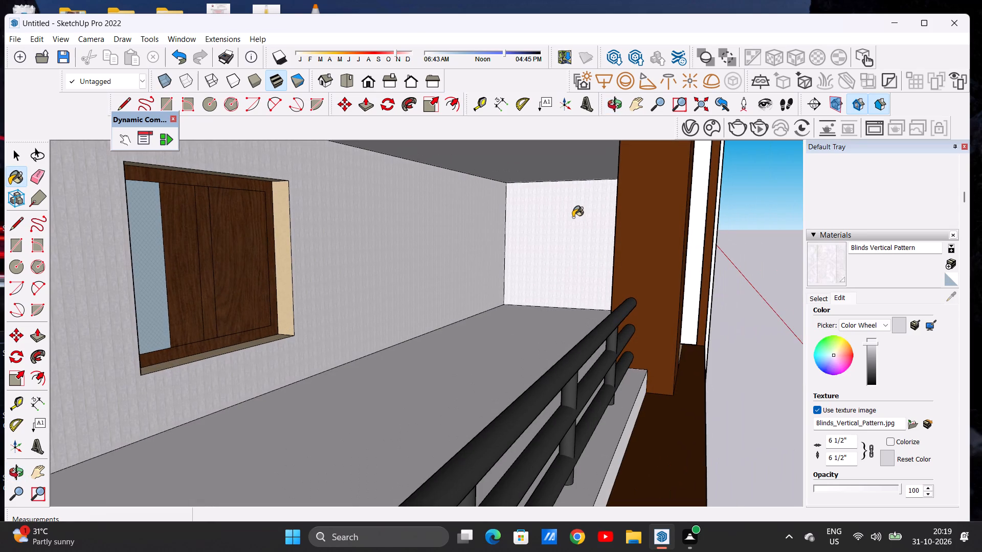
left_click(559, 163)
scroll(495, 276, "down", 3)
scroll(493, 281, "up", 1)
scroll(493, 281, "down", 2)
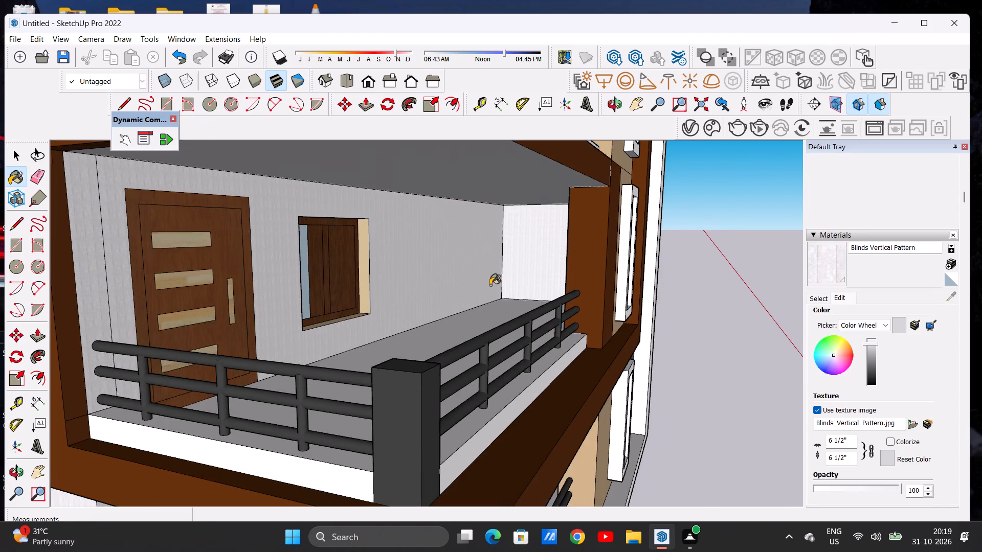
Apply Blinds Vertical Pattern to the back wall of the topmost balcony, around its door and window.
scroll(490, 285, "down", 5)
middle_click_drag(468, 294, 325, 313)
scroll(334, 320, "down", 6)
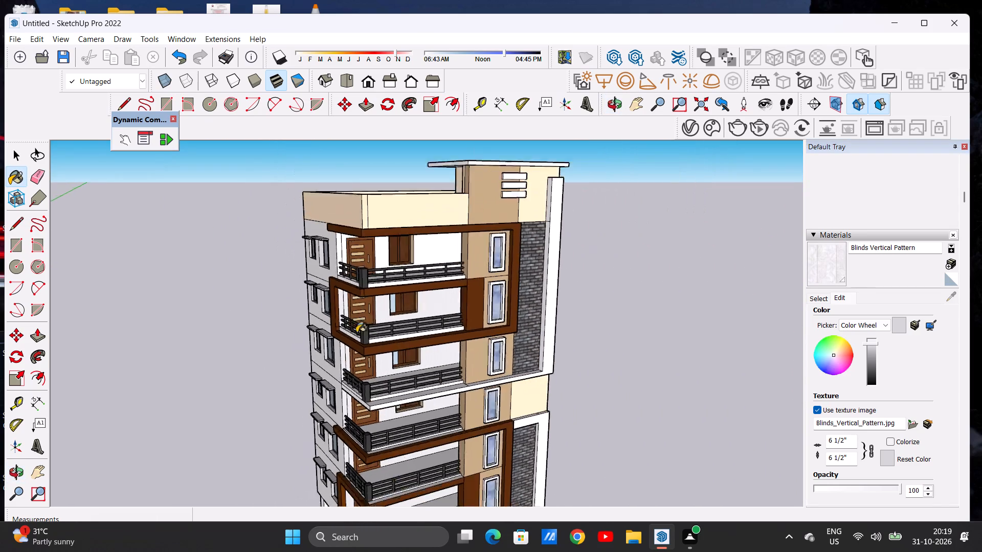
scroll(356, 333, "down", 2)
scroll(390, 244, "up", 20)
scroll(390, 244, "up", 4)
left_click(356, 275)
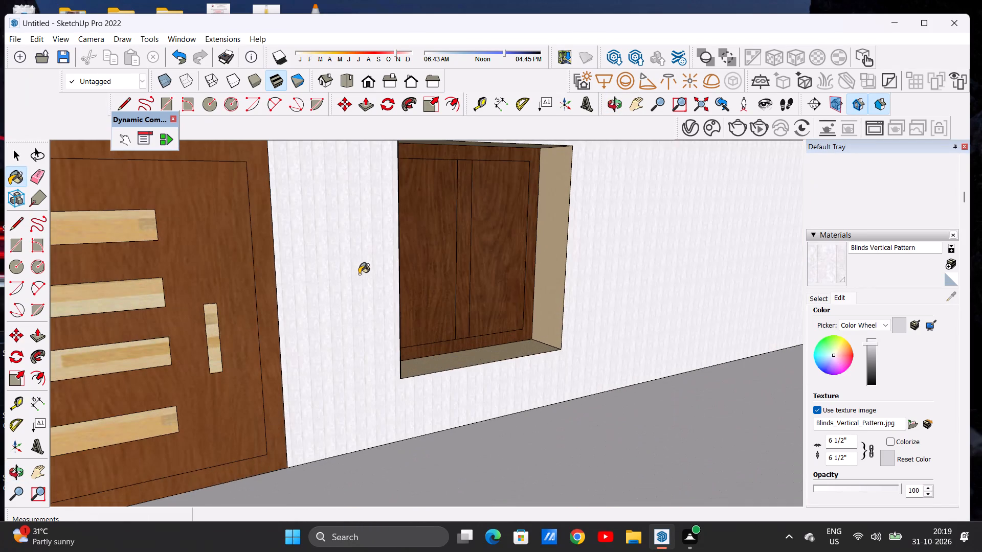
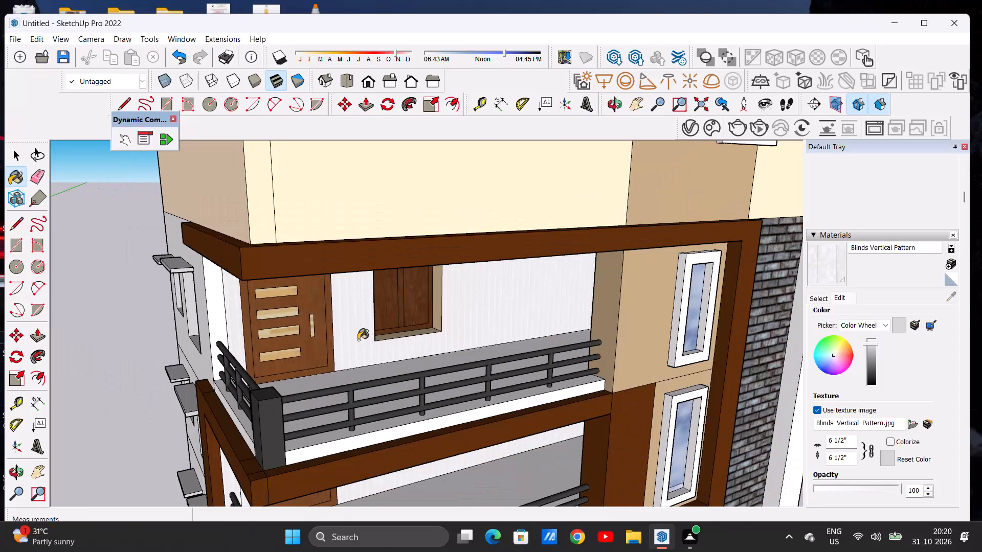
Apply Blinds Vertical Pattern to the side wall strip beside the topmost balcony.
scroll(350, 347, "down", 11)
middle_click_drag(319, 347, 444, 320)
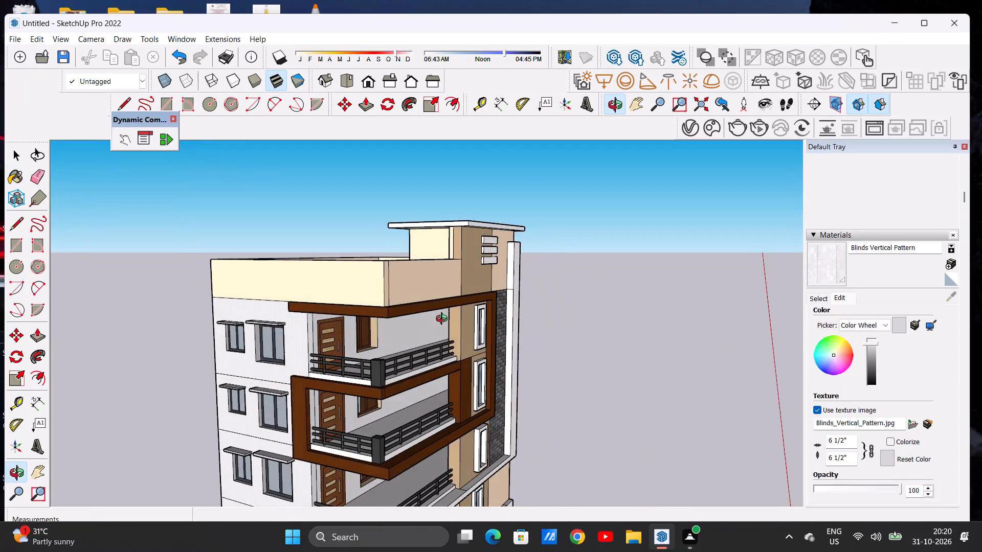
middle_click_drag(444, 320, 439, 321)
scroll(314, 337, "up", 5)
left_click(291, 341)
scroll(381, 317, "down", 6)
scroll(384, 316, "up", 1)
scroll(385, 316, "down", 1)
middle_click_drag(433, 329, 427, 329)
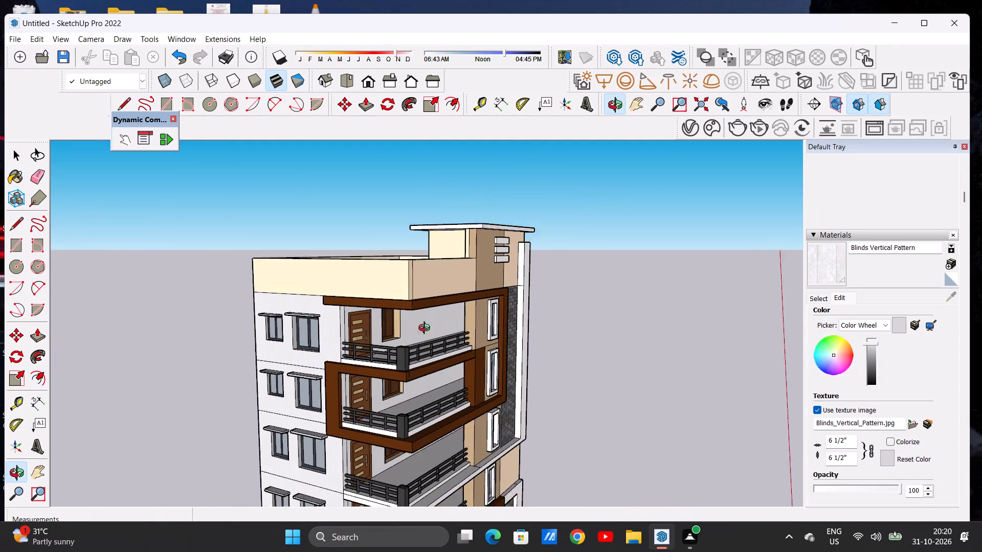
Apply Blinds Vertical Pattern to the front and outer side faces of the front corner parking column.
middle_click_drag(427, 329, 273, 326)
scroll(348, 316, "down", 11)
middle_click_drag(410, 354, 334, 333)
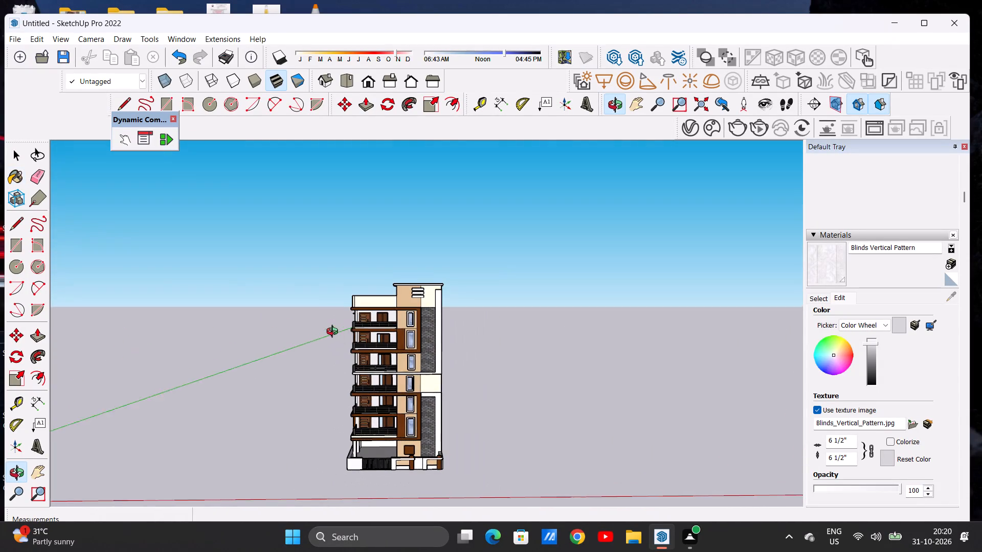
middle_click_drag(334, 333, 340, 326)
scroll(370, 474, "up", 16)
middle_click_drag(305, 446, 381, 441)
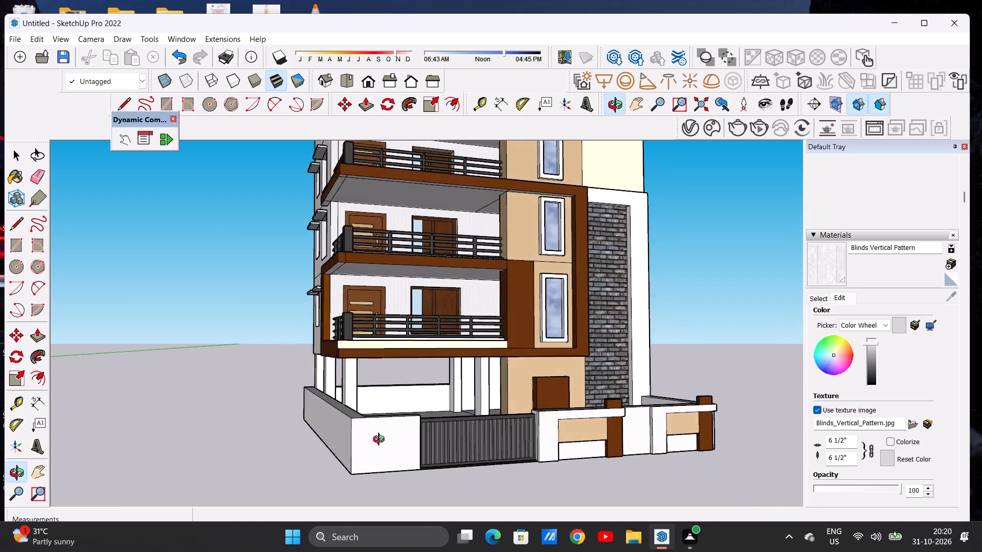
middle_click_drag(381, 441, 392, 486)
scroll(350, 419, "up", 5)
scroll(363, 389, "down", 1)
scroll(363, 389, "up", 5)
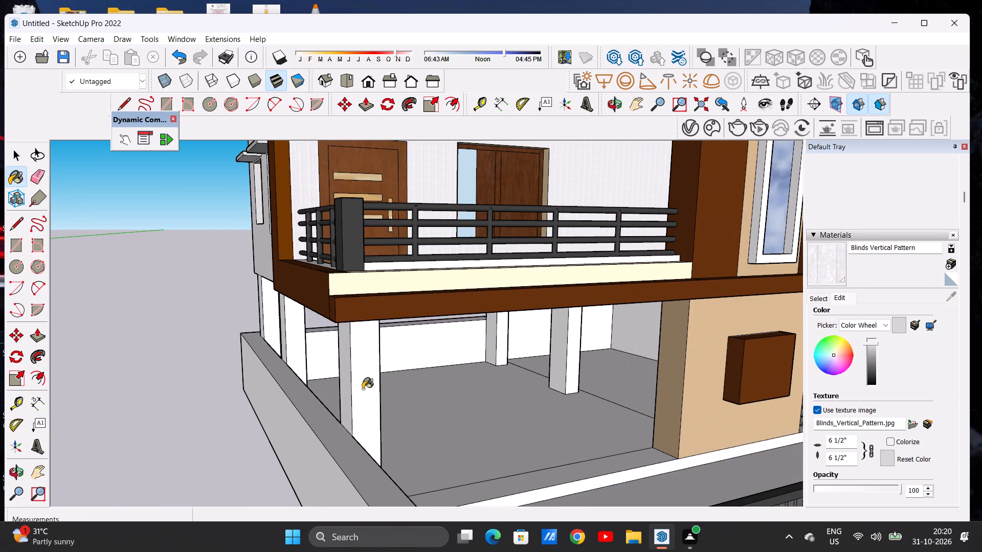
left_click(367, 366)
middle_click_drag(346, 371, 448, 371)
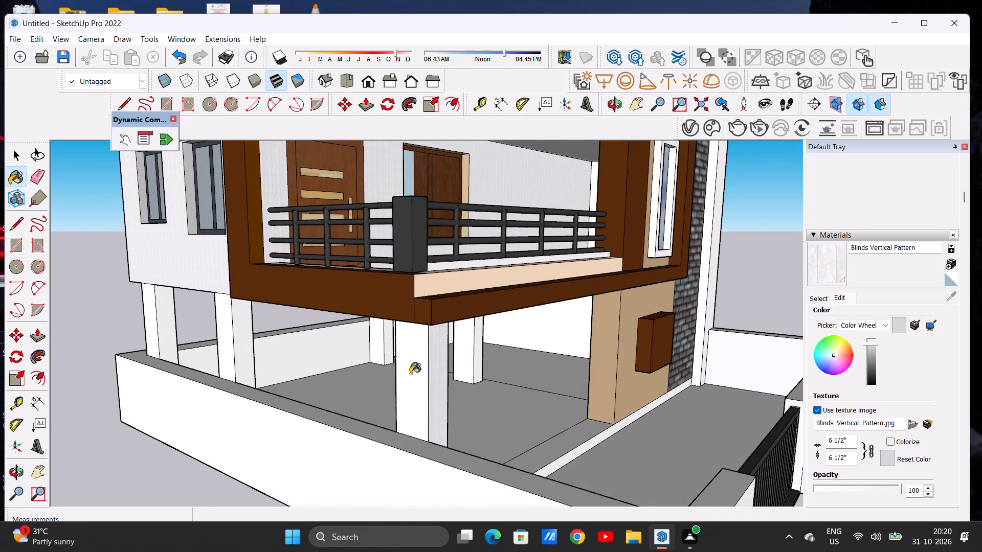
left_click(410, 374)
Apply Blinds Vertical Pattern to the rear and inner faces of the front corner parking column.
middle_click_drag(398, 381, 541, 349)
middle_click_drag(486, 357, 565, 369)
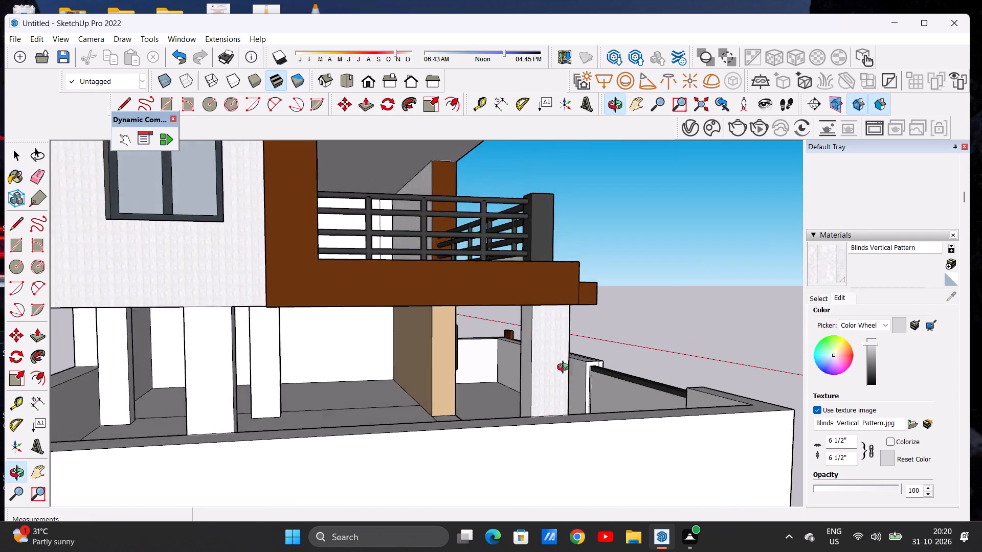
middle_click_drag(565, 369, 621, 380)
left_click(550, 372)
middle_click_drag(563, 357, 344, 363)
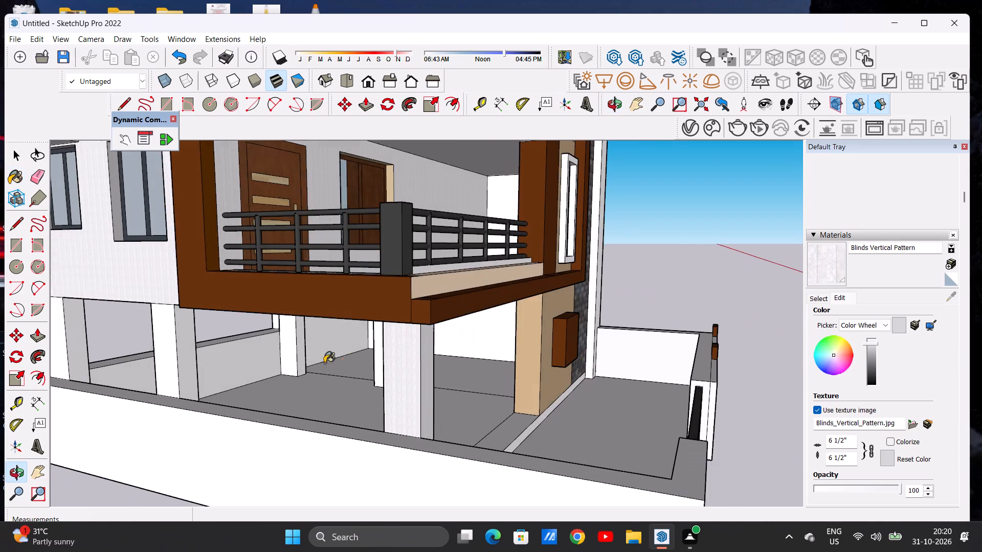
middle_click_drag(429, 357, 284, 366)
middle_click_drag(370, 360, 219, 360)
scroll(283, 364, "up", 4)
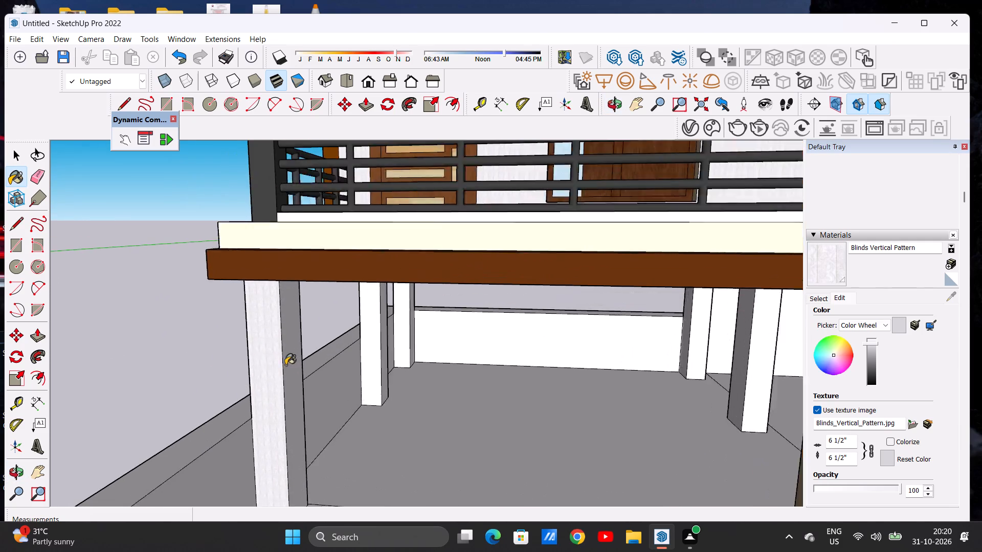
scroll(285, 365, "up", 2)
left_click(289, 367)
Apply Blinds Vertical Pattern to the faces of the middle parking column along the side boundary wall.
scroll(367, 336, "up", 6)
left_click(390, 331)
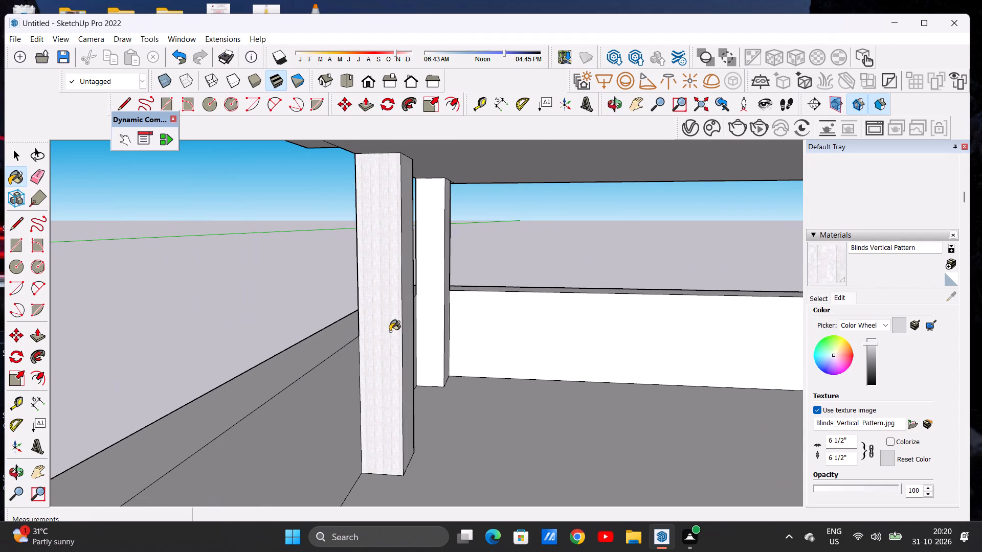
left_click(405, 318)
middle_click_drag(367, 320, 467, 320)
middle_click_drag(424, 313, 575, 324)
left_click(587, 292)
scroll(502, 308, "down", 10)
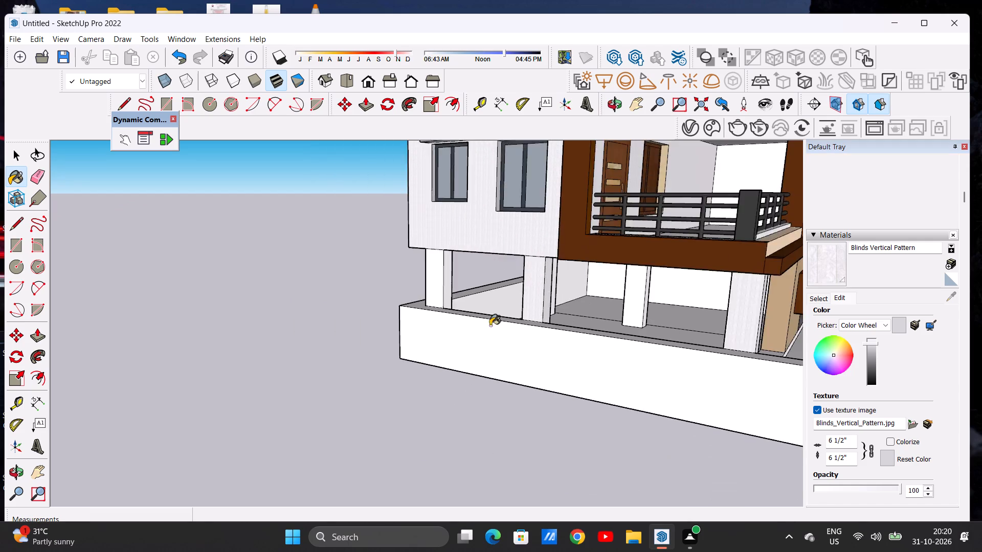
scroll(490, 326, "down", 2)
middle_click_drag(480, 327, 696, 334)
scroll(505, 319, "up", 10)
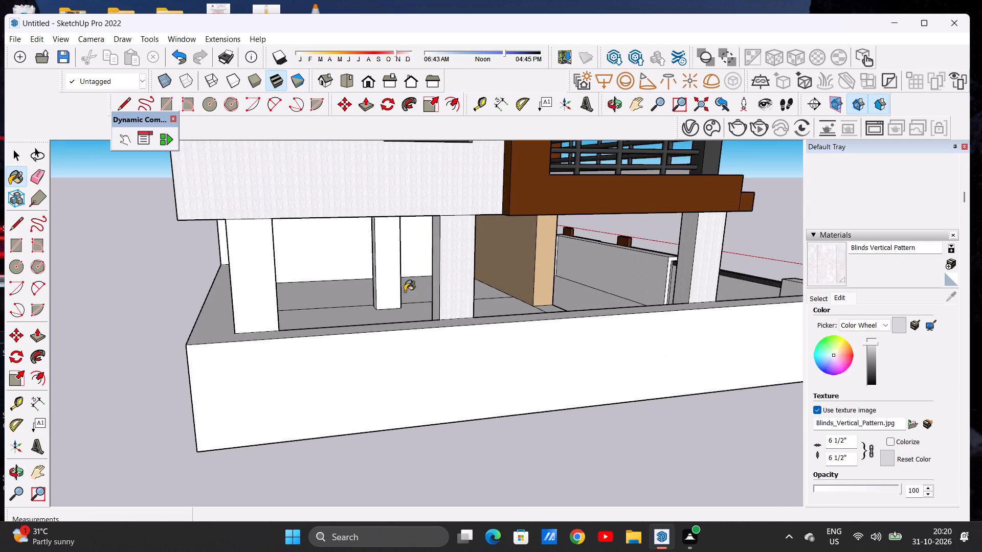
middle_click_drag(392, 298, 527, 297)
left_click(578, 284)
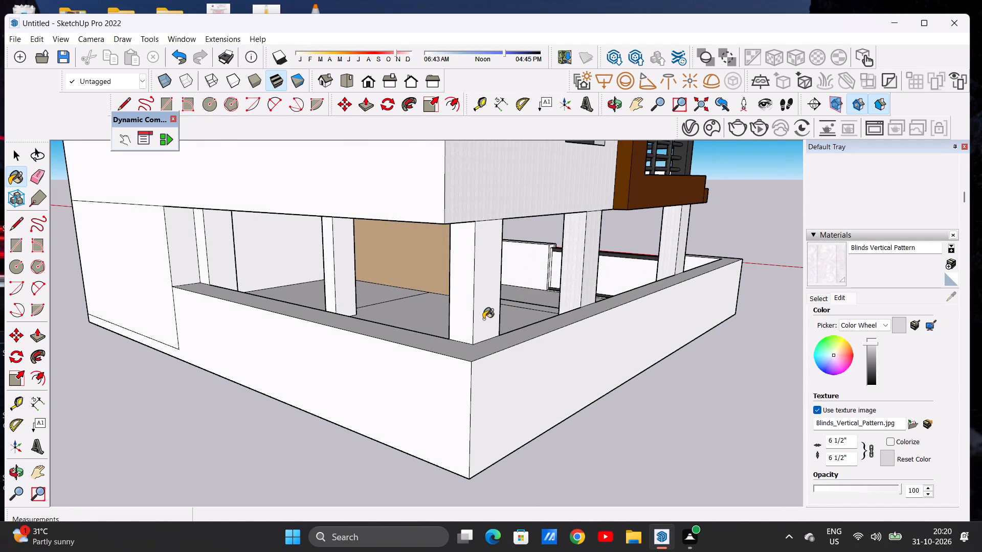
Apply Blinds Vertical Pattern to the outer side and rear-facing faces of the rear corner parking column.
scroll(483, 318, "up", 9)
left_click(477, 304)
left_click(440, 305)
middle_click_drag(549, 287, 386, 314)
scroll(559, 306, "down", 8)
scroll(554, 309, "up", 1)
scroll(548, 309, "down", 2)
middle_click_drag(360, 316, 555, 300)
middle_click_drag(373, 328, 465, 337)
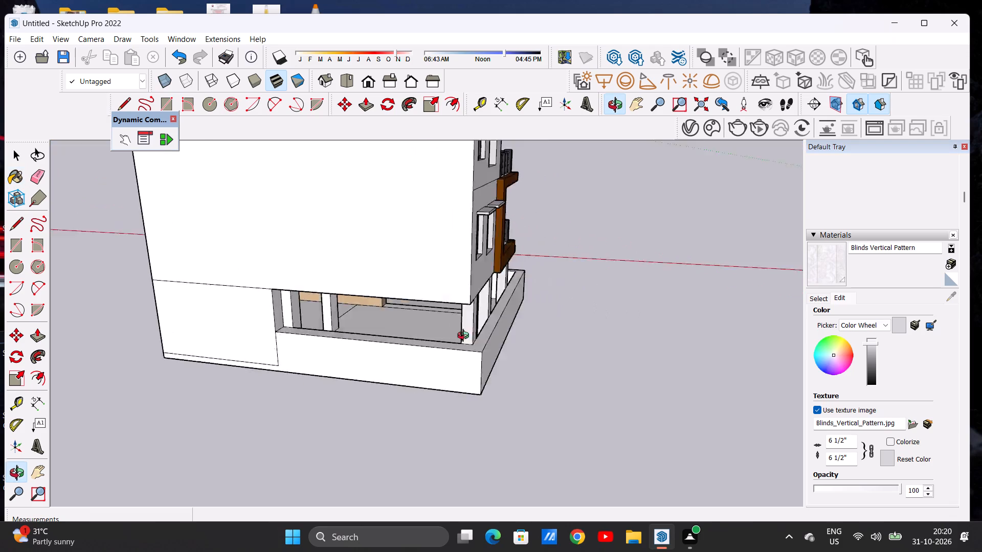
middle_click_drag(465, 337, 568, 330)
middle_click_drag(484, 329, 571, 328)
scroll(570, 307, "up", 10)
scroll(564, 299, "down", 1)
left_click(546, 287)
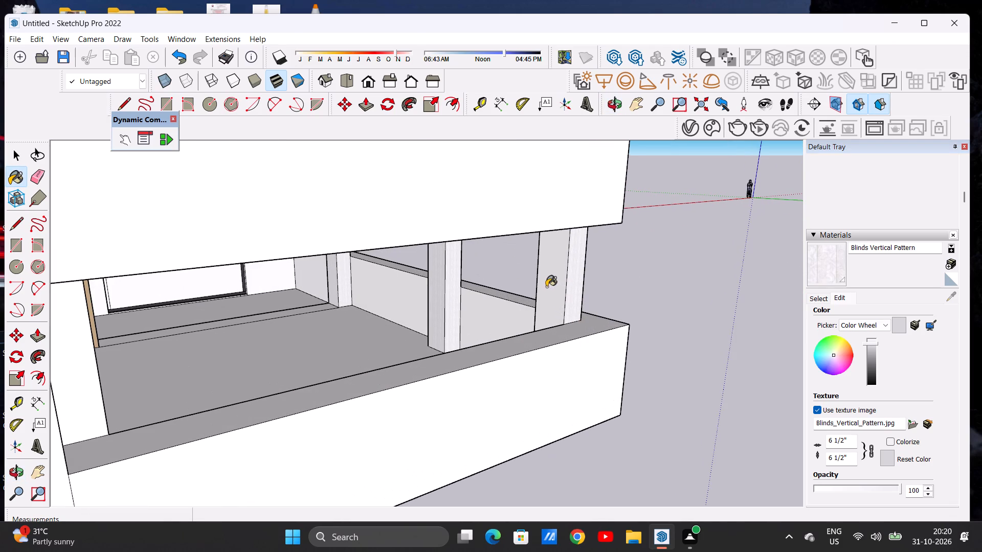
Apply Blinds Vertical Pattern to the remaining exposed faces of the rear corner and middle side parking columns.
middle_click_drag(637, 275, 286, 324)
middle_click_drag(425, 303, 133, 308)
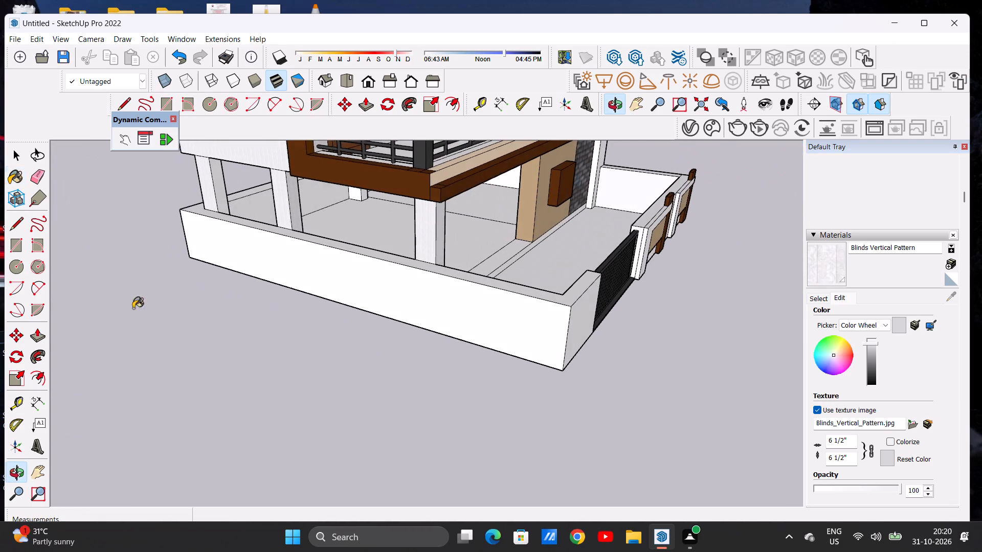
scroll(209, 221, "up", 6)
left_click(230, 197)
scroll(261, 271, "down", 2)
scroll(273, 293, "up", 1)
scroll(275, 295, "down", 6)
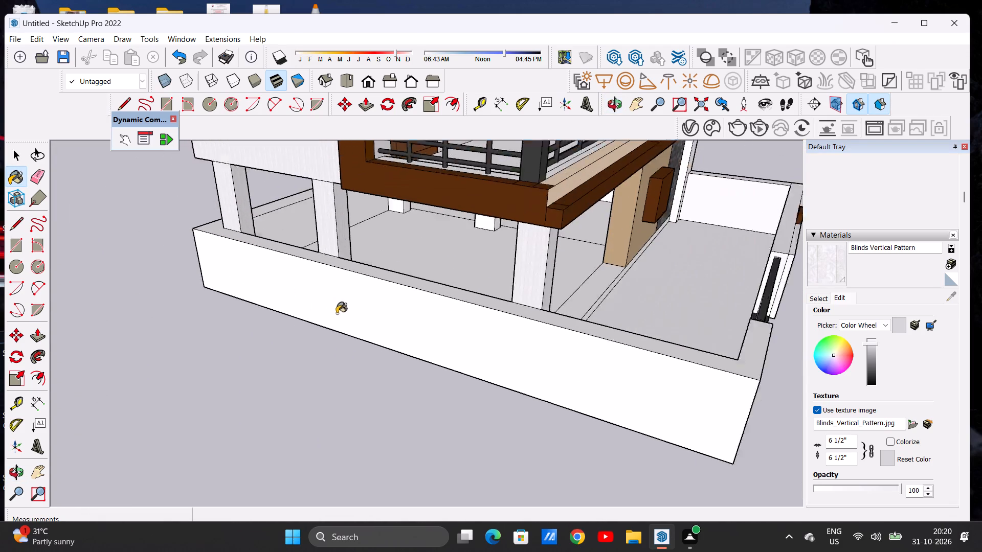
scroll(337, 313, "down", 6)
scroll(380, 275, "up", 7)
scroll(382, 272, "down", 1)
scroll(382, 272, "up", 5)
left_click(379, 271)
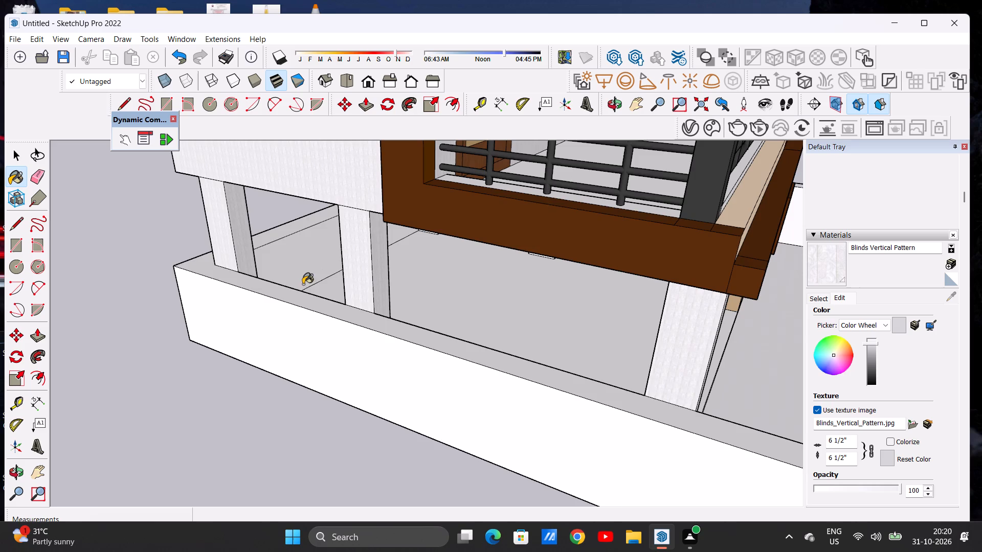
Apply Blinds Vertical Pattern to the rear and side faces of the two interior parking columns.
middle_click_drag(368, 276, 525, 255)
scroll(510, 261, "down", 11)
middle_click_drag(344, 289, 419, 279)
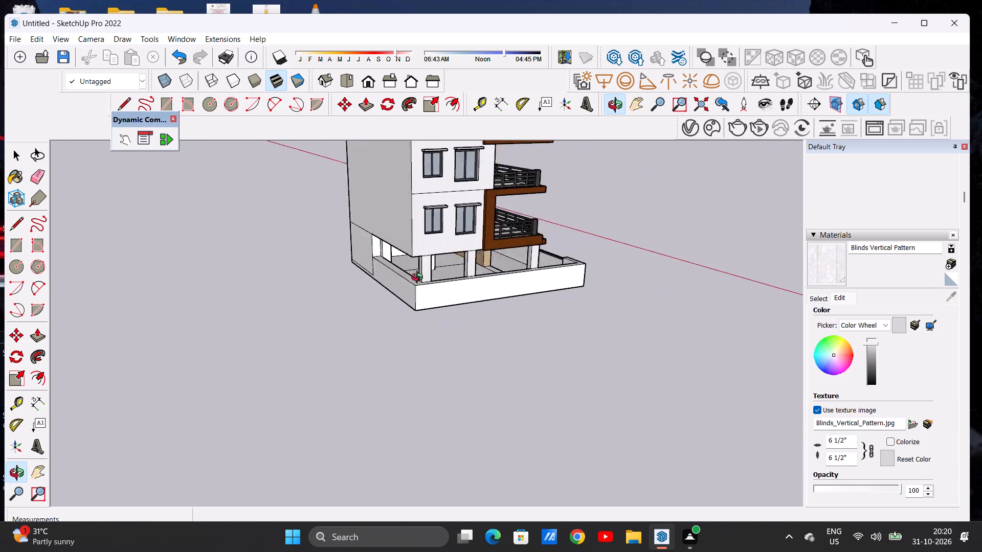
middle_click_drag(419, 279, 521, 255)
scroll(342, 269, "up", 15)
scroll(358, 255, "down", 1)
scroll(358, 255, "up", 5)
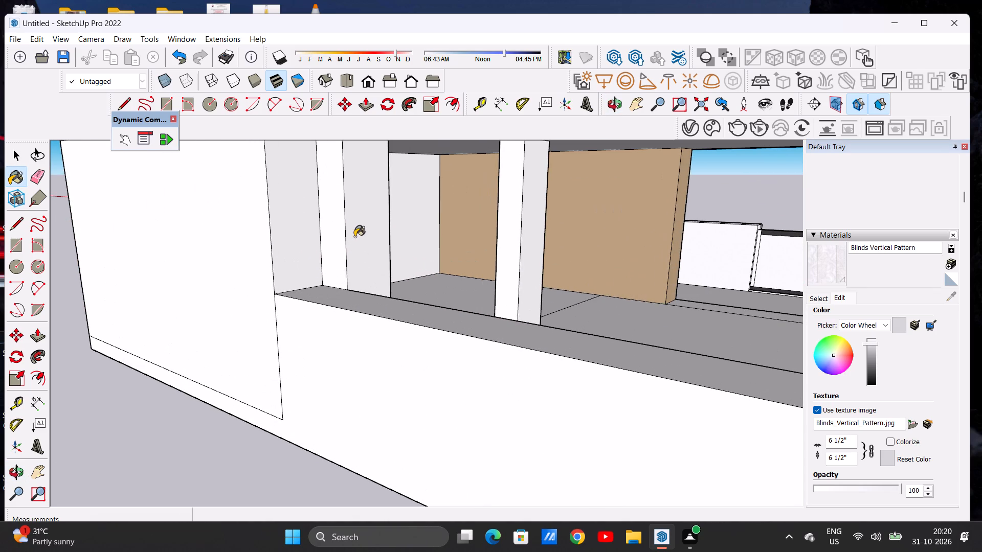
left_click(354, 237)
left_click(327, 237)
left_click(512, 232)
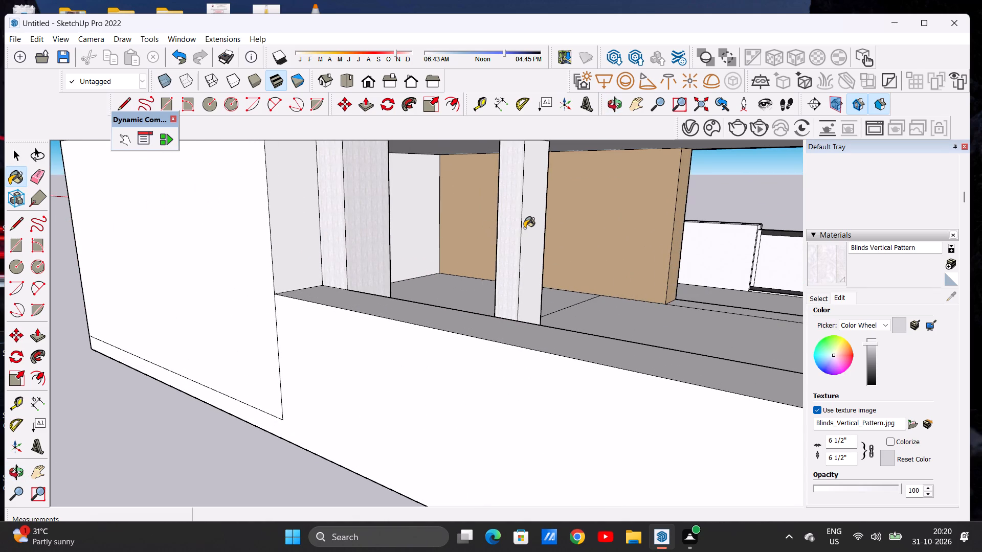
left_click(524, 228)
Apply Blinds Vertical Pattern to the street-facing faces of the two interior parking columns.
scroll(421, 272, "down", 12)
middle_click_drag(480, 272, 169, 278)
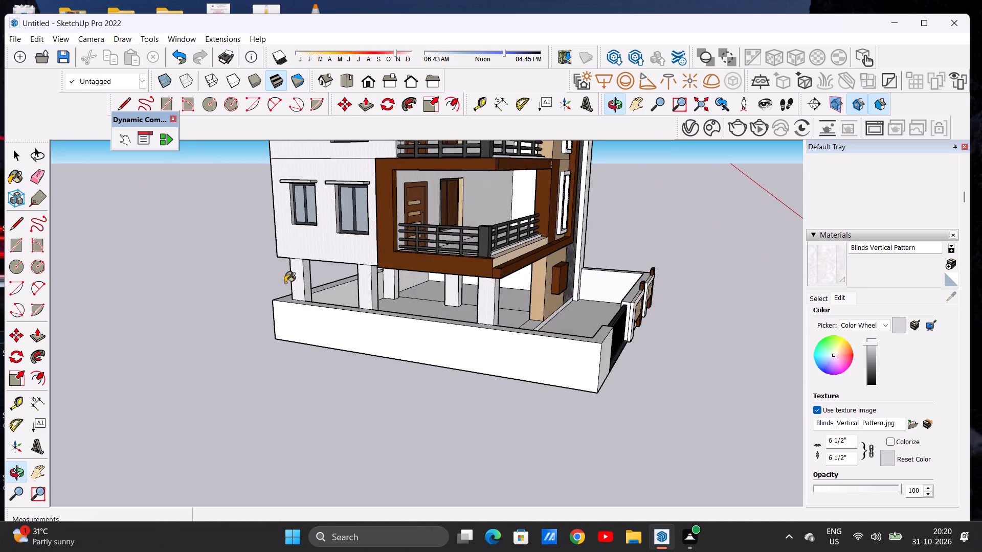
middle_click_drag(442, 283, 393, 270)
middle_click_drag(334, 271, 252, 278)
scroll(523, 309, "up", 5)
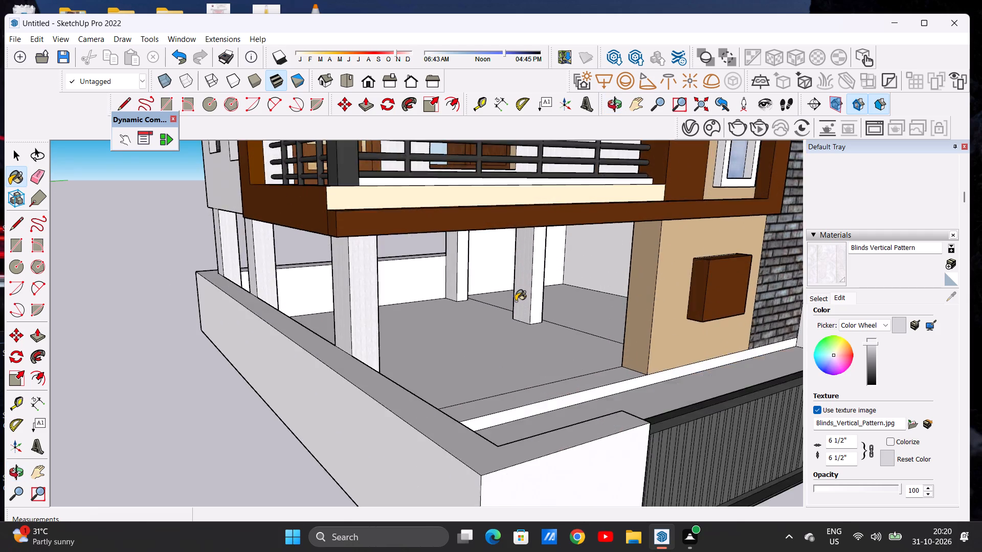
scroll(516, 301, "up", 3)
scroll(512, 298, "down", 1)
scroll(512, 298, "up", 3)
left_click(433, 271)
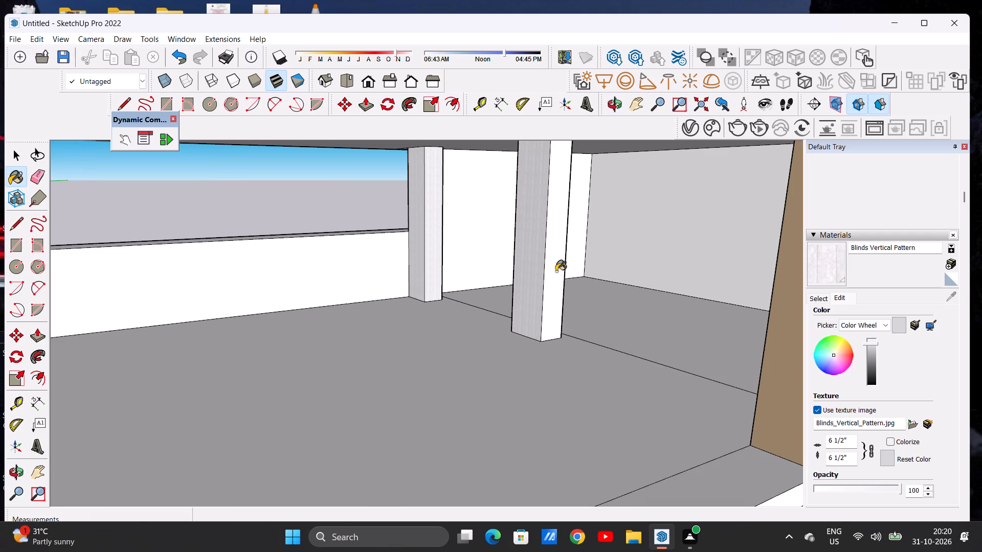
left_click(556, 271)
Apply Blinds Vertical Pattern to the last bare faces of the interior parking columns and the rear wall beside them.
middle_click_drag(576, 270, 526, 271)
scroll(511, 272, "up", 14)
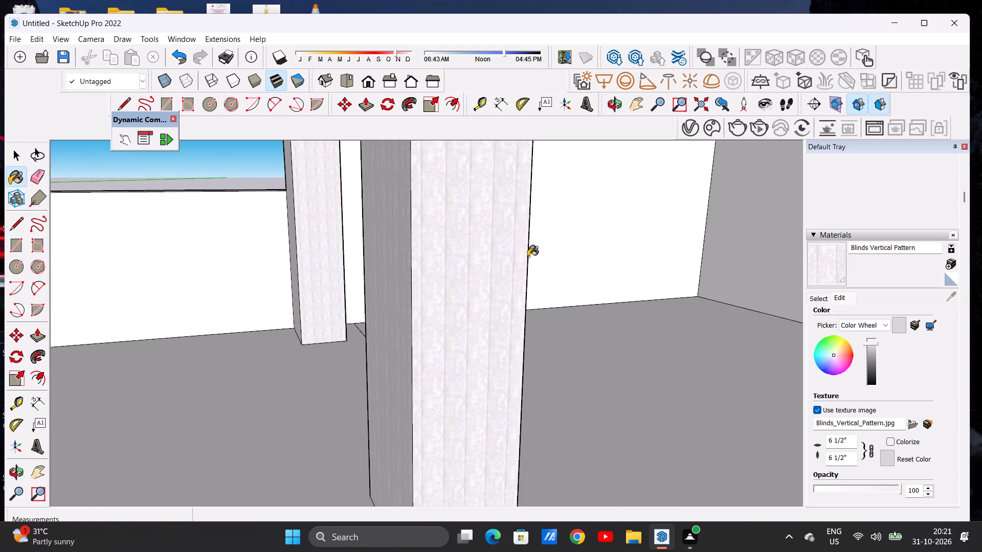
middle_click_drag(573, 257, 464, 283)
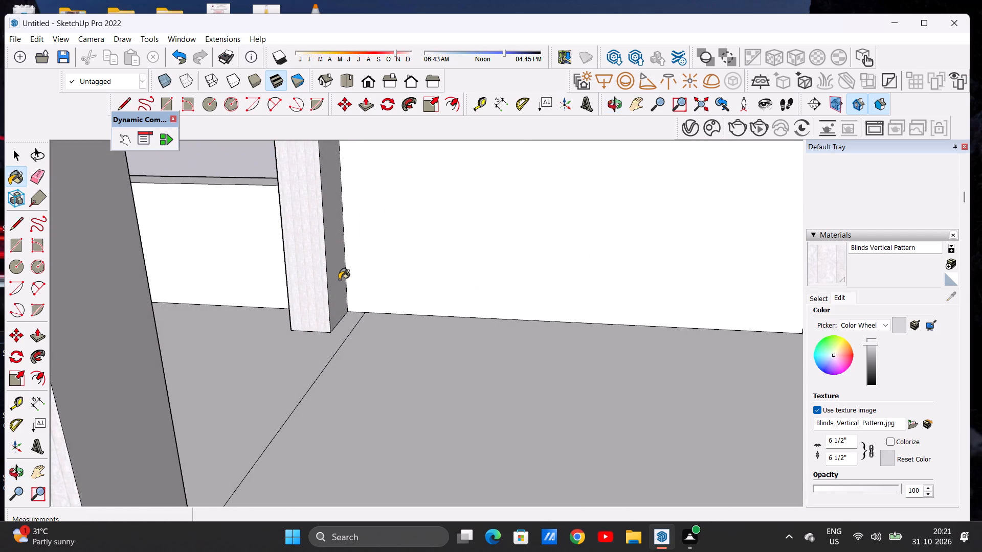
left_click(338, 279)
left_click(138, 369)
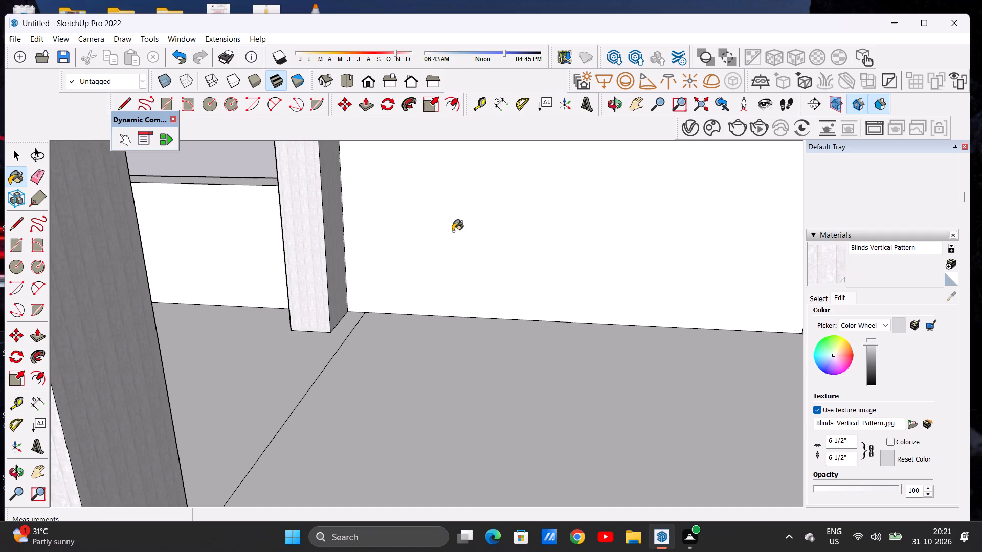
left_click(453, 231)
Return to the parking area and apply Blinds Vertical Pattern to its white far side wall and its ceiling.
scroll(448, 257, "down", 6)
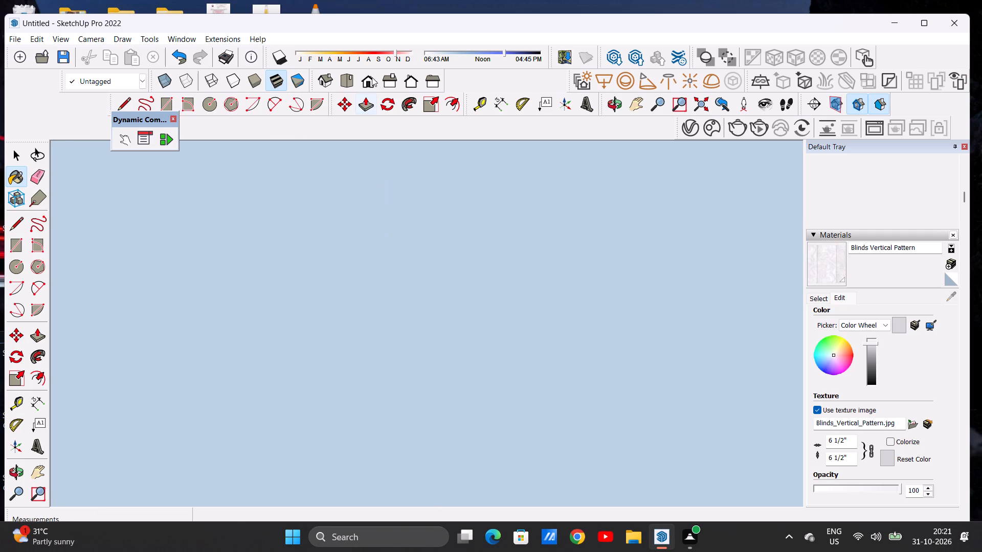
left_click(364, 85)
scroll(398, 303, "down", 20)
scroll(398, 303, "down", 5)
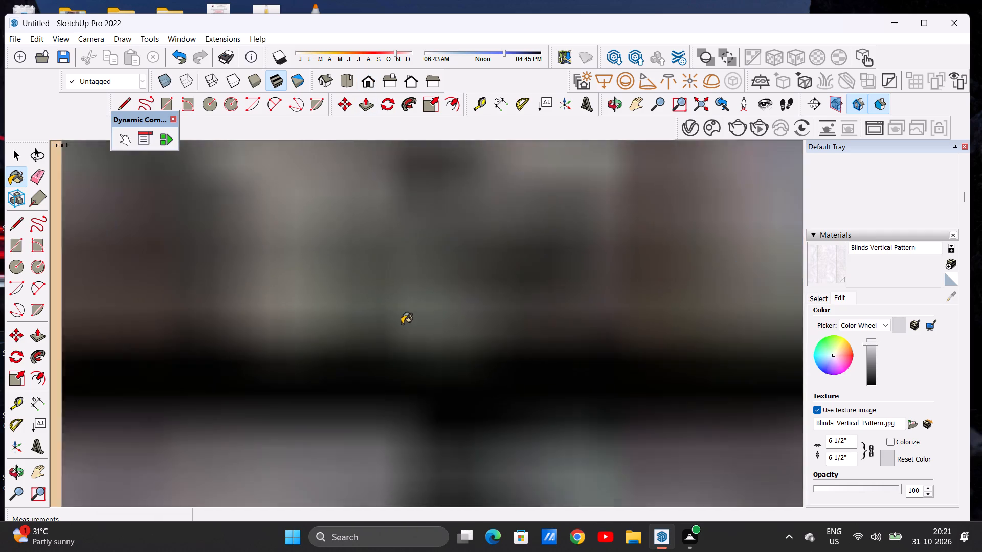
scroll(402, 324, "down", 20)
scroll(402, 324, "down", 20)
scroll(402, 324, "down", 6)
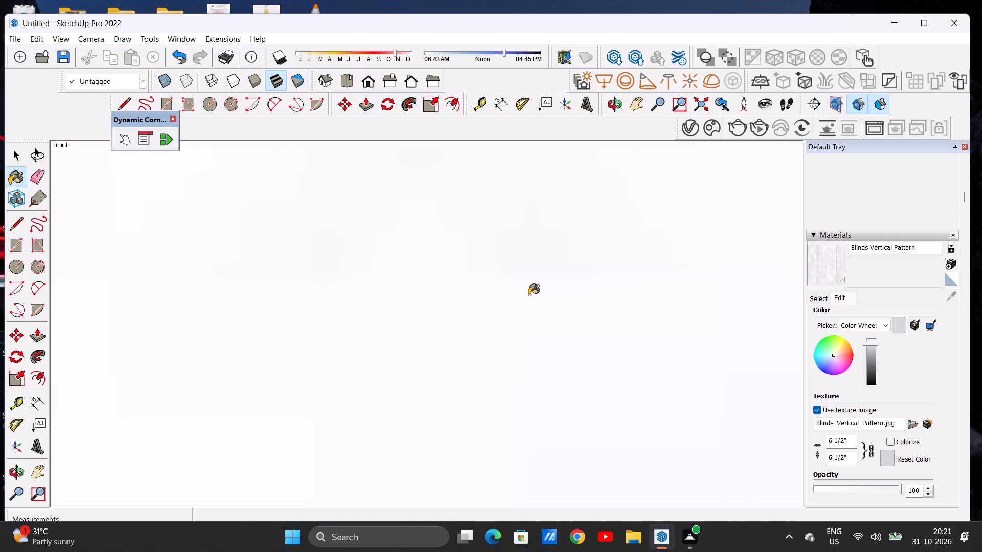
scroll(529, 295, "down", 20)
scroll(529, 295, "down", 8)
scroll(439, 310, "up", 1)
scroll(439, 310, "down", 17)
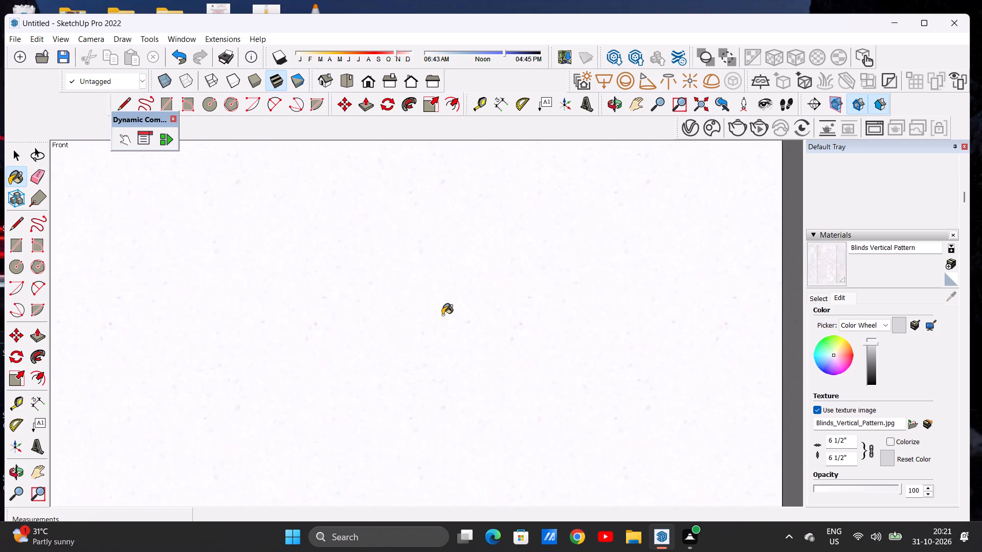
scroll(442, 315, "down", 20)
scroll(442, 315, "down", 19)
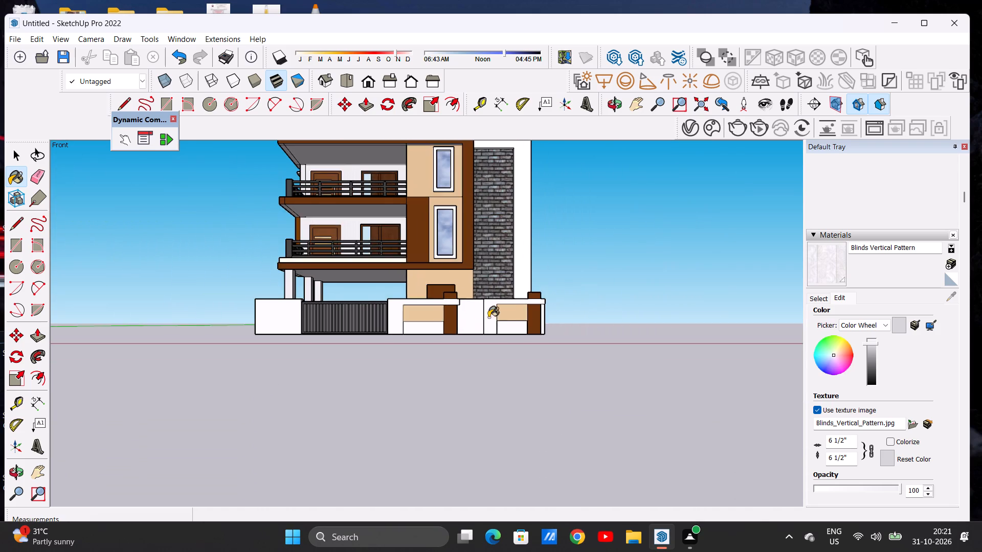
middle_click_drag(462, 309, 601, 373)
middle_click_drag(365, 305, 373, 306)
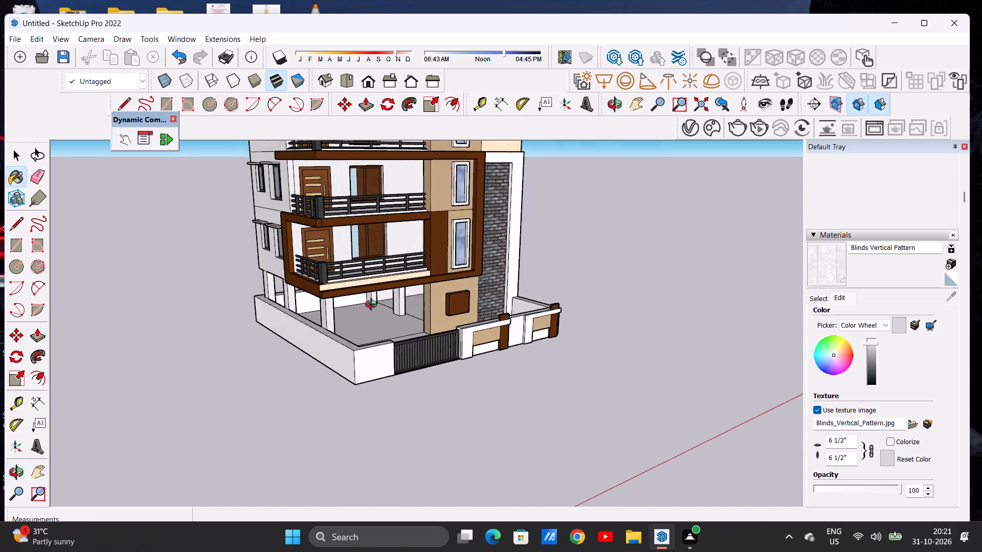
middle_click_drag(373, 306, 439, 292)
scroll(413, 302, "up", 5)
scroll(410, 304, "down", 1)
scroll(406, 305, "up", 8)
middle_click_drag(343, 317, 447, 310)
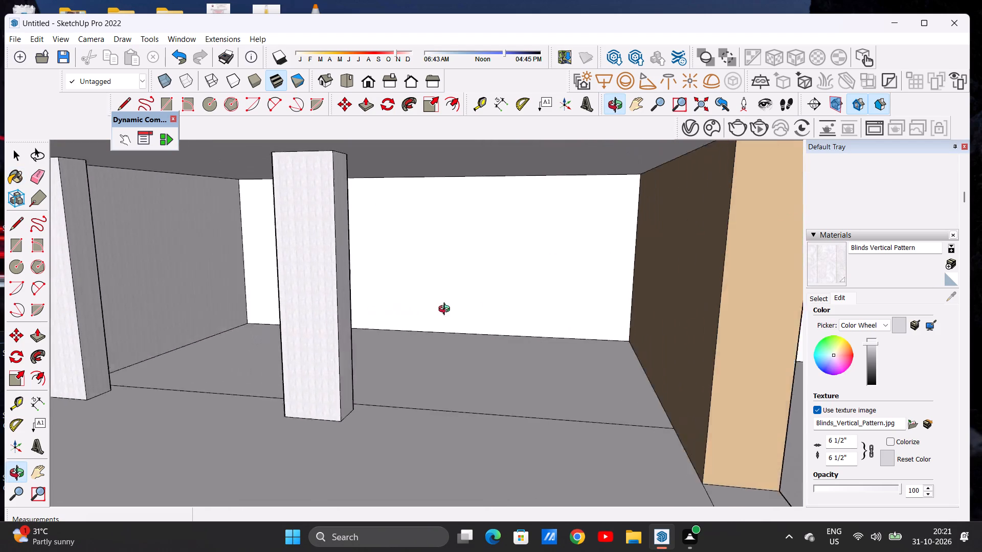
middle_click_drag(447, 310, 554, 298)
left_click(521, 271)
left_click(527, 161)
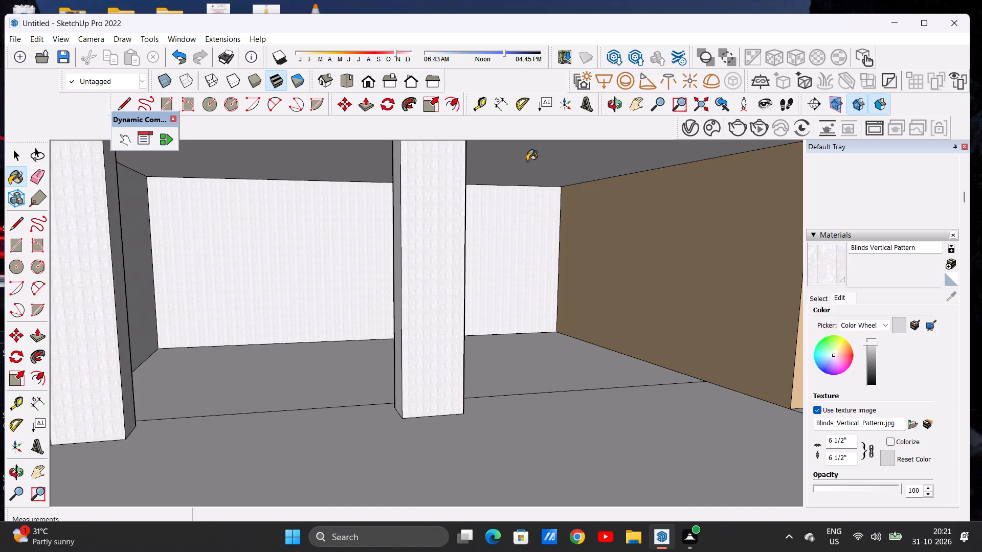
Apply Blinds Vertical Pattern to the parking area's dark side wall, the adjacent column's side face and the narrow rear wall face.
left_click(133, 269)
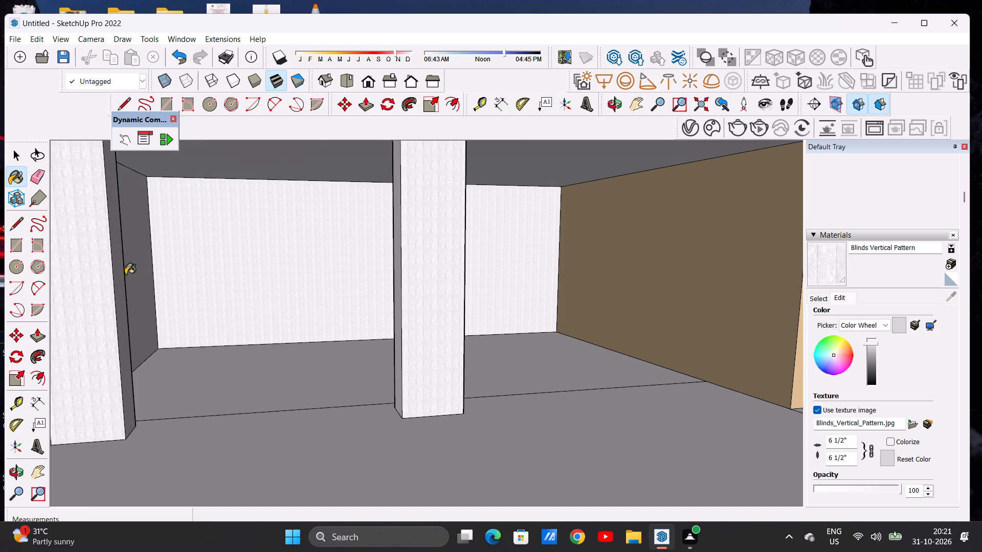
left_click(122, 278)
scroll(200, 328, "down", 12)
middle_click_drag(185, 331, 347, 311)
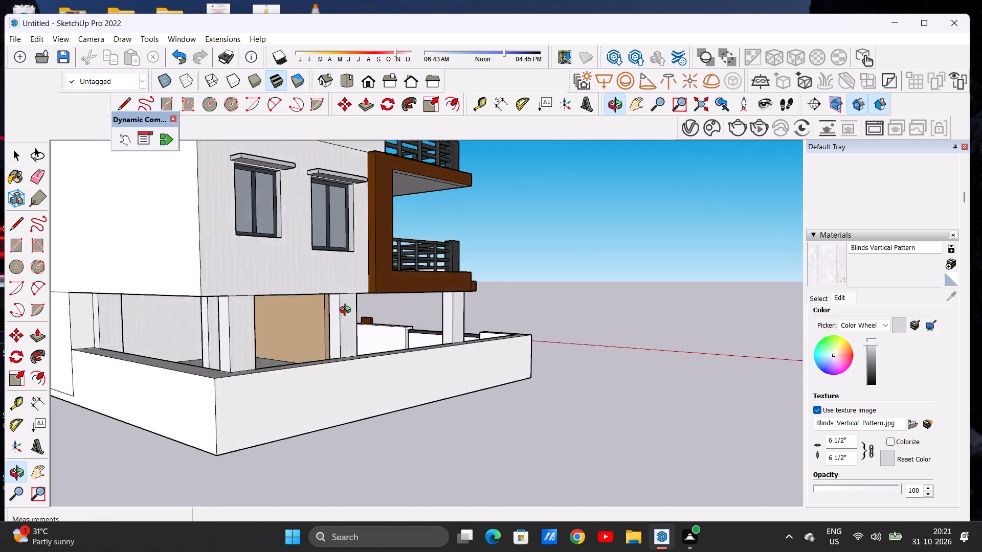
middle_click_drag(347, 311, 361, 310)
scroll(368, 309, "up", 1)
scroll(398, 292, "down", 6)
scroll(183, 335, "up", 6)
scroll(264, 309, "up", 5)
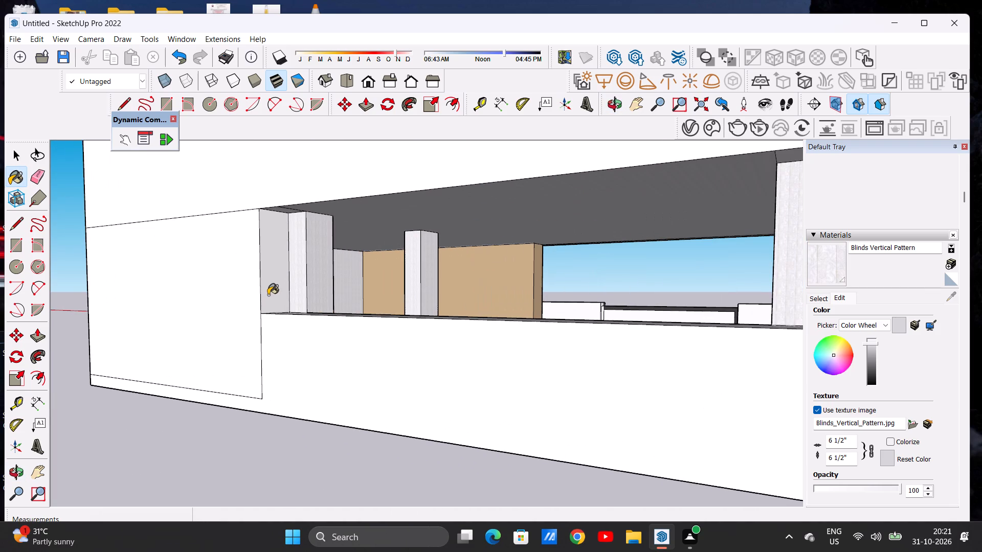
left_click(268, 295)
Apply Blinds Vertical Pattern to the windowed side wall and the large blank rear wall above the parking.
scroll(279, 343, "down", 7)
scroll(317, 294, "down", 8)
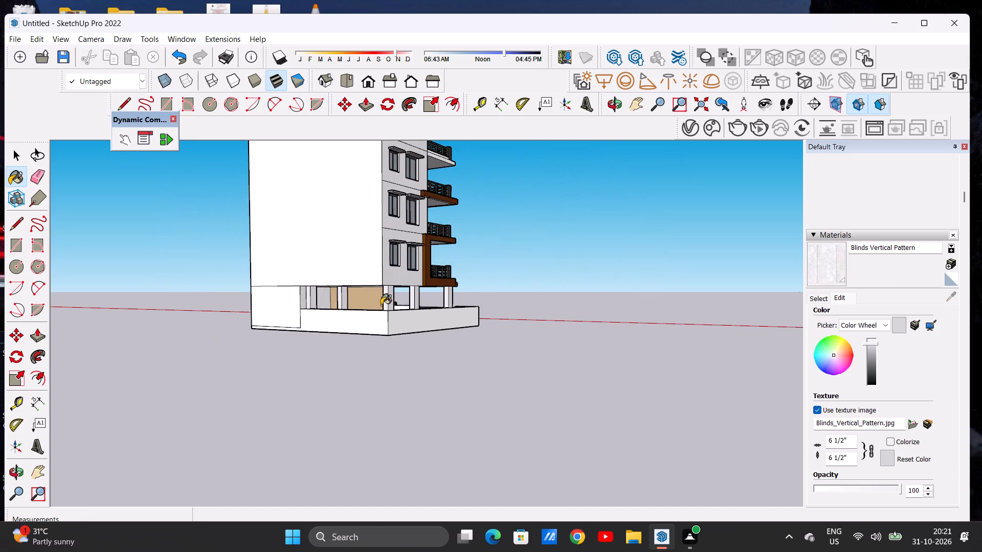
middle_click_drag(455, 306, 214, 323)
scroll(328, 284, "up", 6)
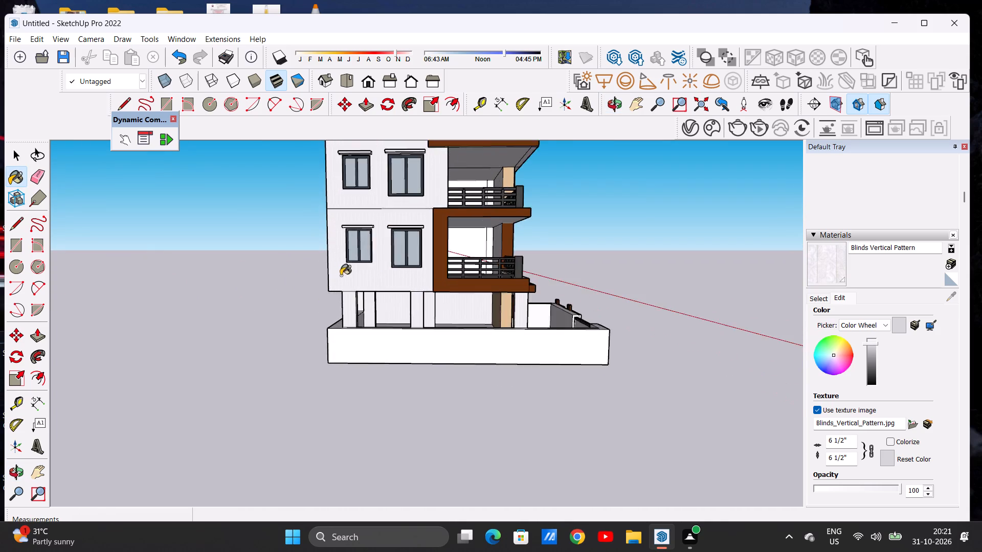
scroll(341, 275, "up", 7)
left_click(338, 275)
scroll(397, 298, "down", 3)
scroll(399, 297, "up", 1)
scroll(402, 296, "down", 1)
middle_click_drag(325, 291, 332, 292)
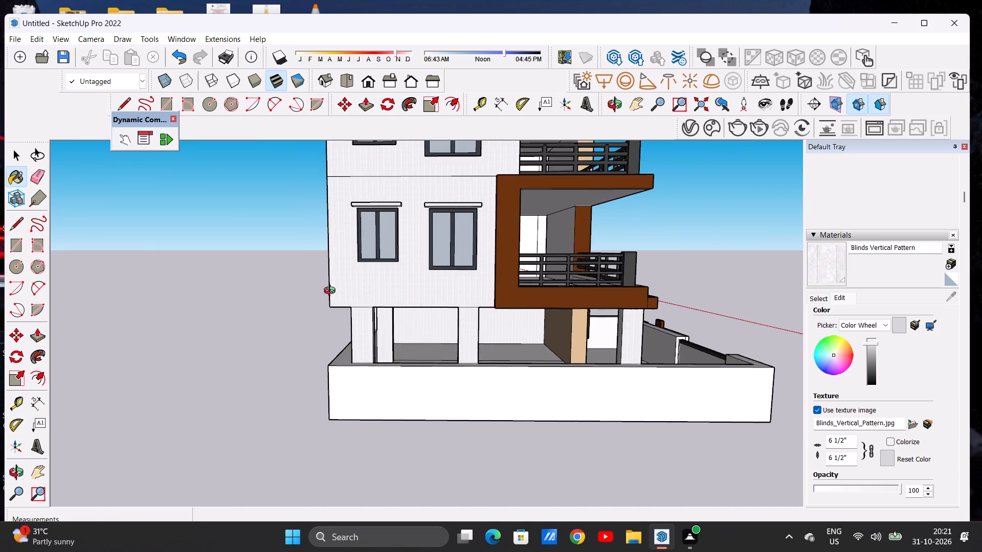
middle_click_drag(332, 292, 602, 301)
left_click(448, 282)
Apply Blinds Vertical Pattern to the large white wall panel framed in cream on the side opposite the windows.
scroll(424, 300, "down", 10)
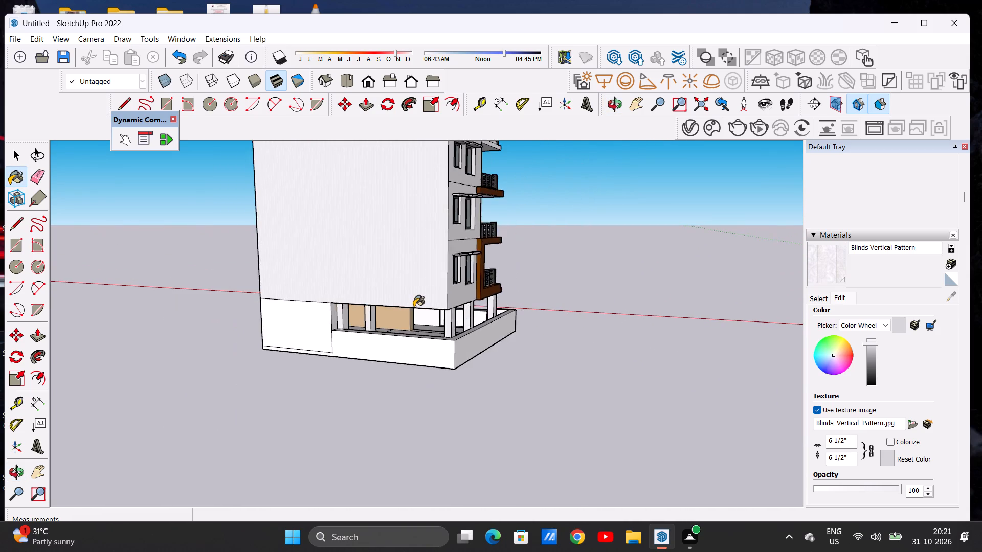
scroll(414, 307, "down", 11)
middle_click_drag(373, 268, 521, 260)
middle_click_drag(361, 284, 425, 283)
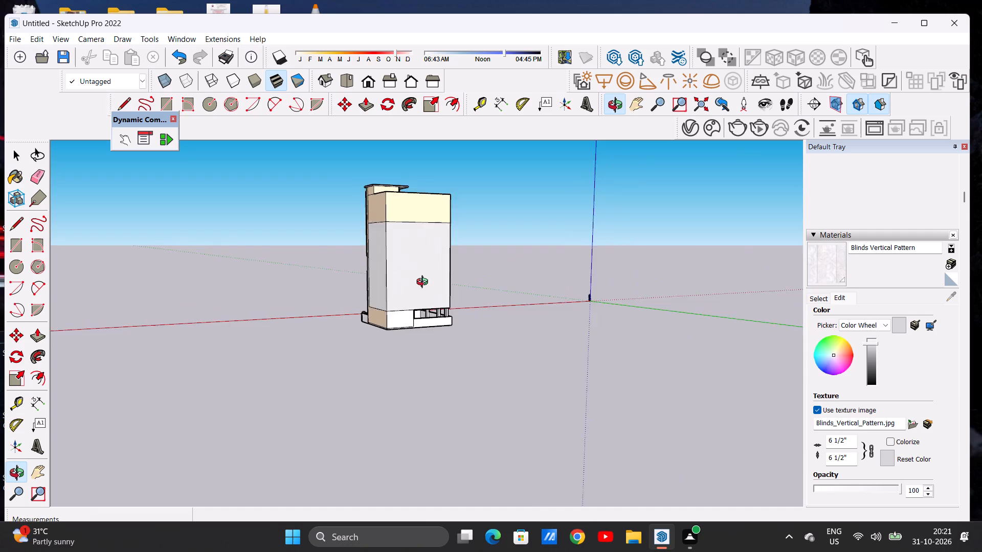
middle_click_drag(425, 283, 570, 293)
scroll(428, 312, "up", 16)
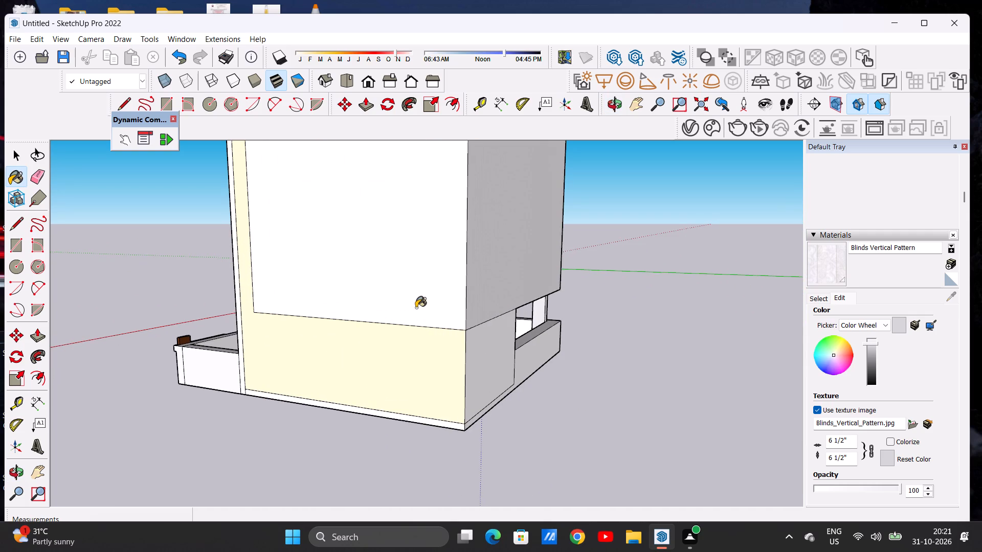
left_click(418, 304)
Apply Blinds Vertical Pattern to the white ground-floor wall at the rear, beside the parking opening.
scroll(393, 286, "down", 10)
middle_click_drag(438, 309, 237, 313)
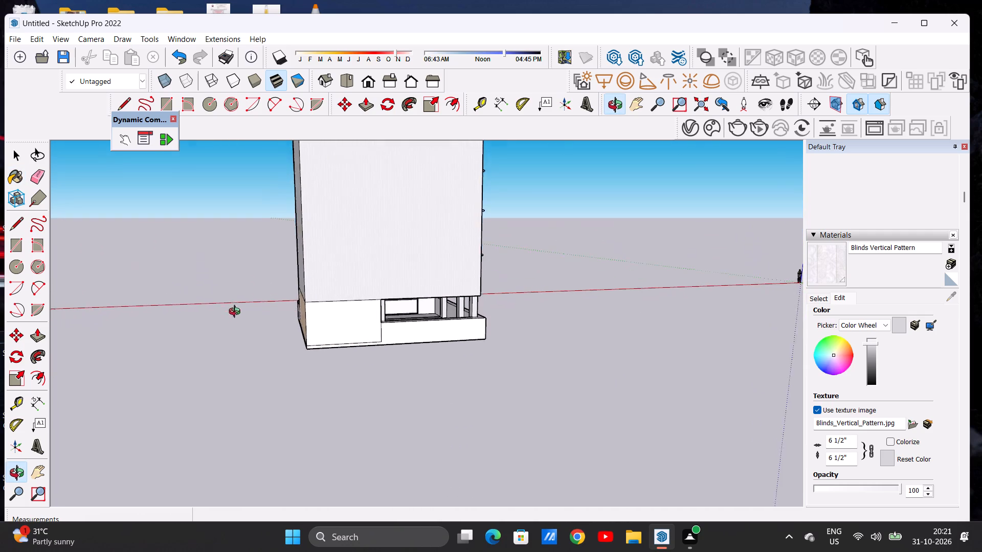
middle_click_drag(237, 313, 236, 314)
scroll(358, 348, "up", 7)
left_click(358, 315)
Draw a 9" vertical line from the rear ground-floor wall's lower corner to the base, separating the plinth strip from the compound wall.
scroll(403, 346, "up", 3)
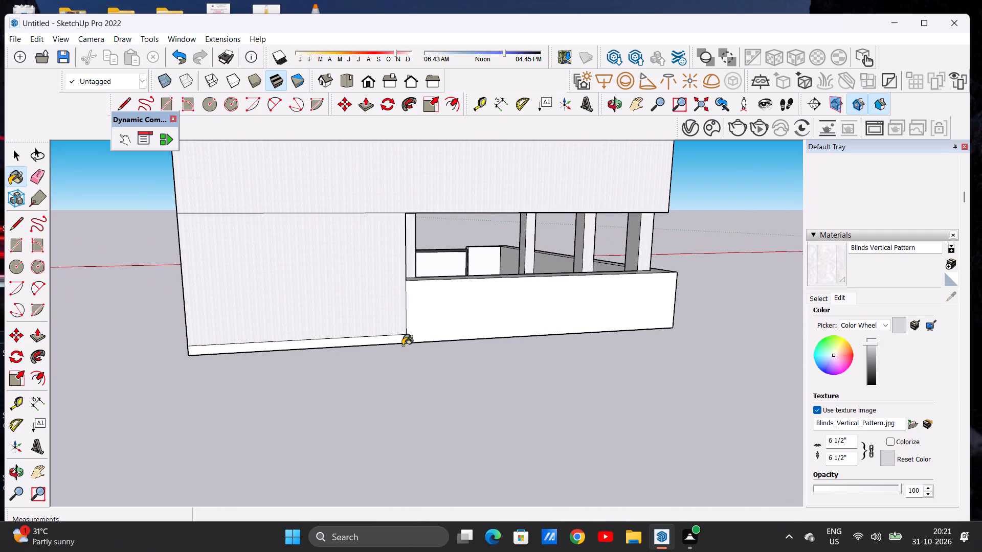
scroll(387, 343, "up", 4)
scroll(370, 333, "down", 14)
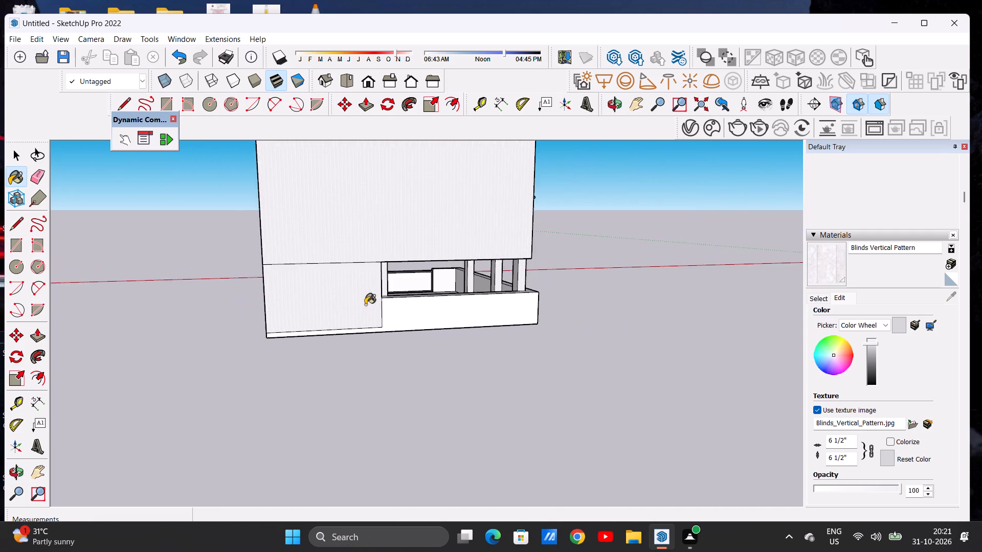
scroll(365, 305, "down", 4)
scroll(387, 330, "up", 6)
scroll(376, 336, "down", 1)
scroll(375, 336, "up", 7)
key("space")
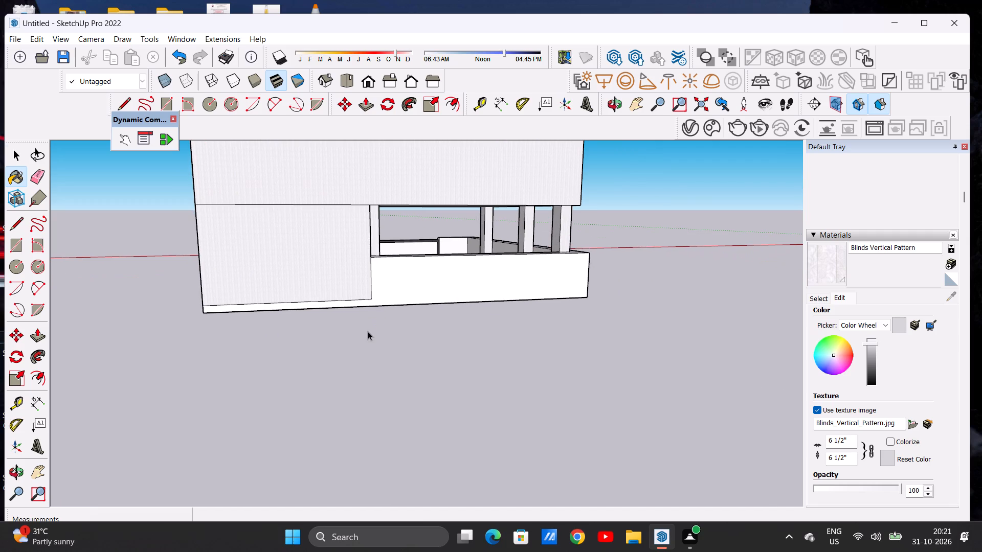
type("L")
scroll(370, 323, "up", 2)
scroll(370, 323, "down", 1)
scroll(370, 323, "up", 4)
left_click(373, 285)
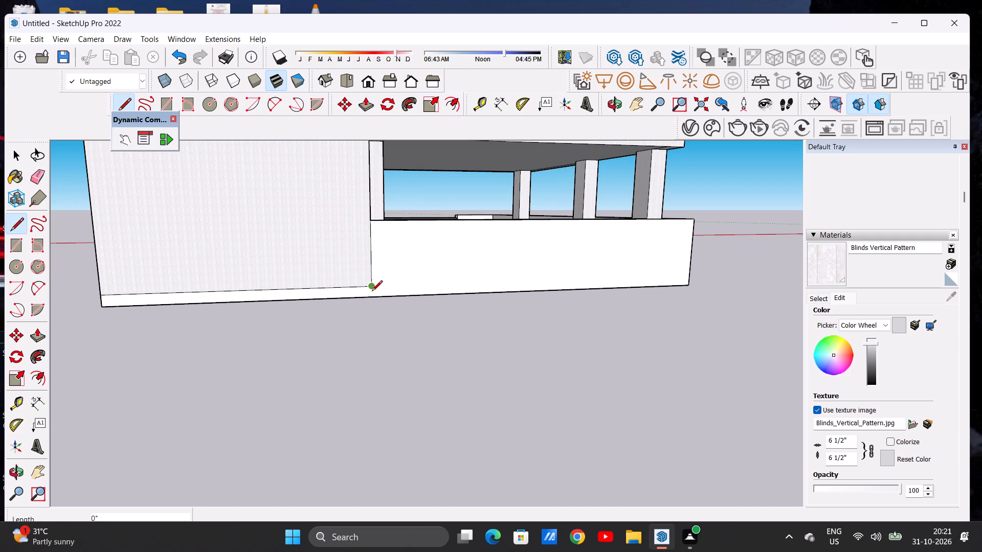
left_click(371, 295)
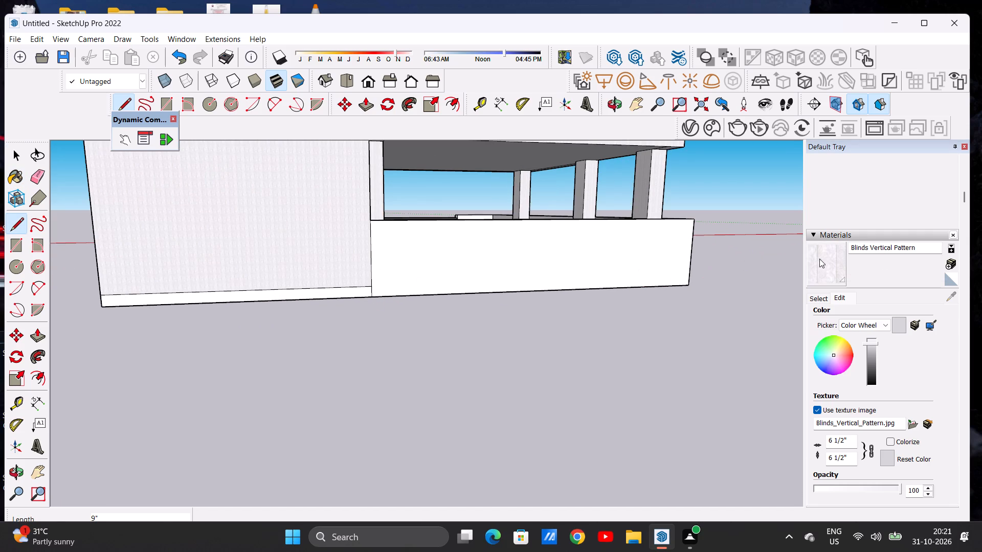
Apply Blinds Vertical Pattern to the plinth strips below the rear ground-floor wall and the adjoining beige side wall.
left_click(819, 259)
scroll(318, 297, "up", 6)
left_click(319, 290)
scroll(356, 294, "down", 2)
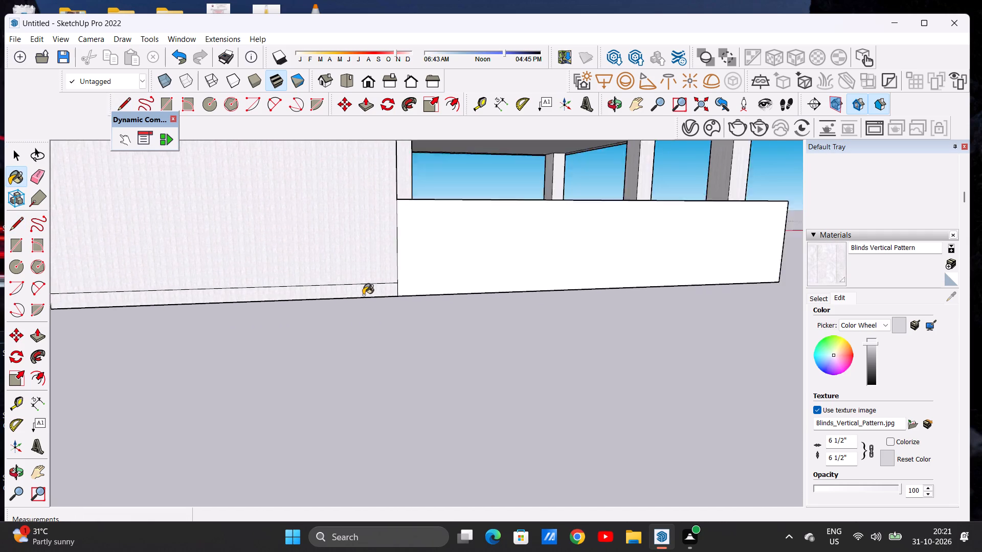
scroll(363, 295, "down", 9)
middle_click_drag(214, 288, 351, 296)
scroll(440, 315, "up", 4)
scroll(440, 315, "down", 1)
scroll(440, 315, "up", 1)
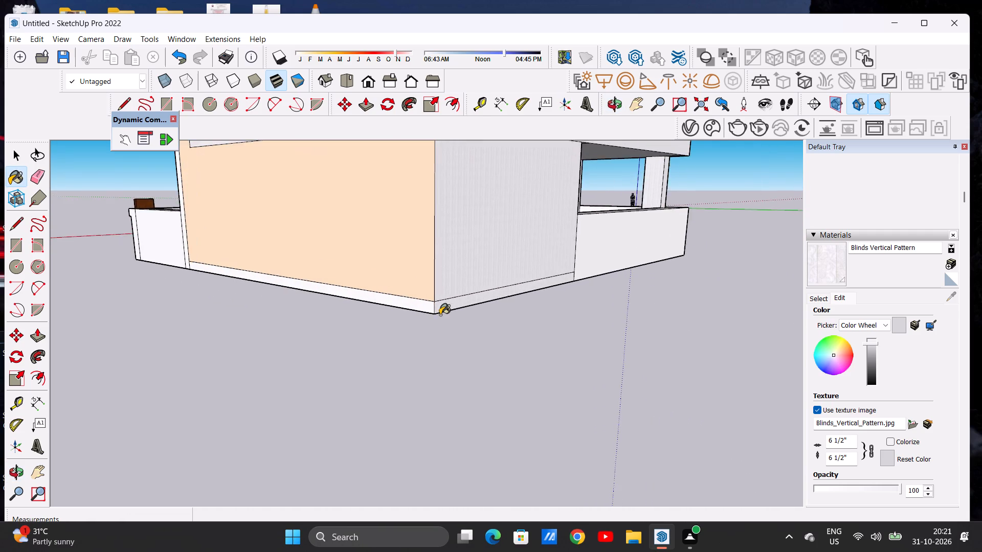
scroll(431, 317, "up", 1)
scroll(431, 317, "down", 1)
scroll(431, 317, "up", 6)
left_click(428, 301)
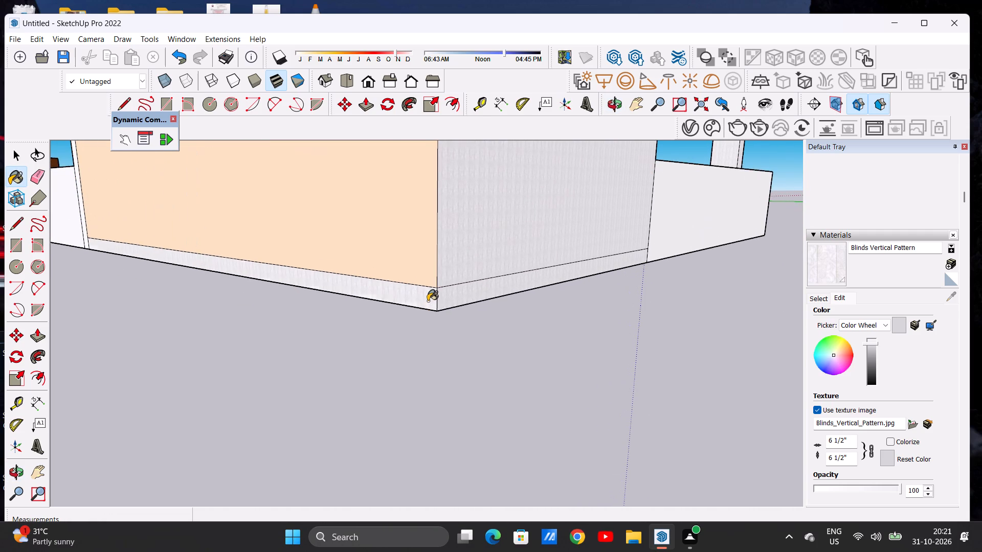
Examine the building from the rear, both sides and the front to check for unpainted wall faces.
scroll(320, 313, "down", 8)
scroll(270, 312, "down", 6)
middle_click_drag(282, 311, 217, 305)
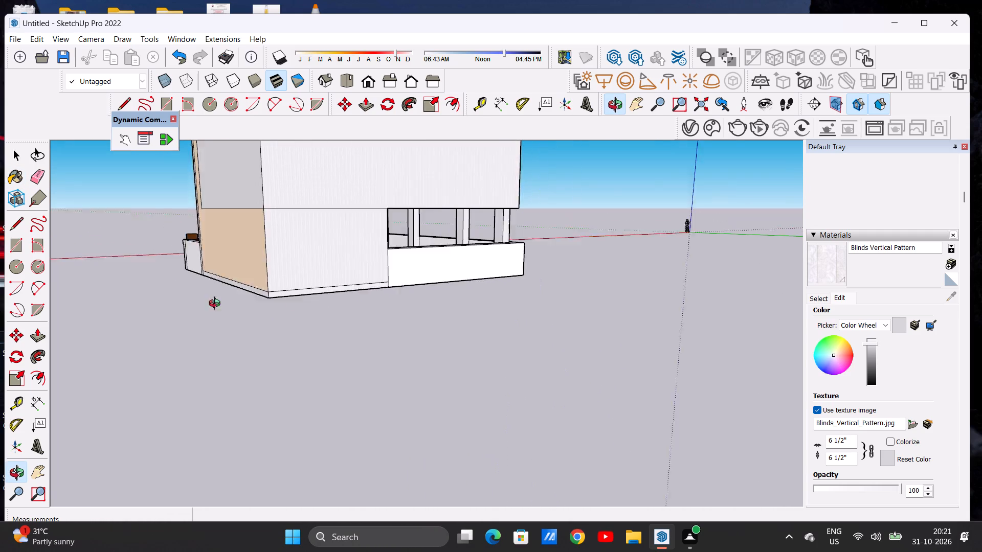
middle_click_drag(217, 305, 155, 305)
middle_click_drag(464, 298, 227, 322)
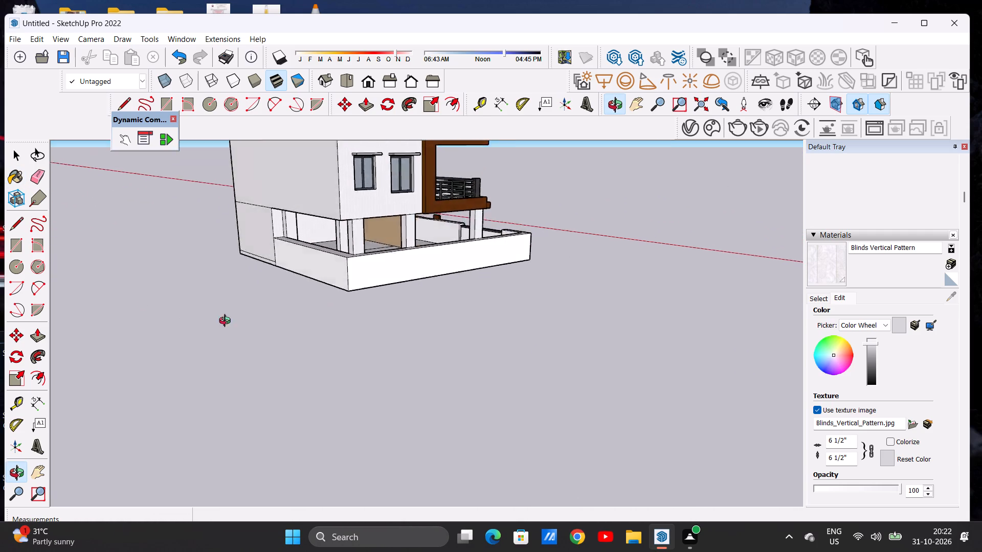
middle_click_drag(227, 322, 393, 304)
middle_click_drag(254, 287, 463, 300)
scroll(395, 316, "down", 12)
scroll(397, 314, "up", 1)
scroll(392, 307, "down", 5)
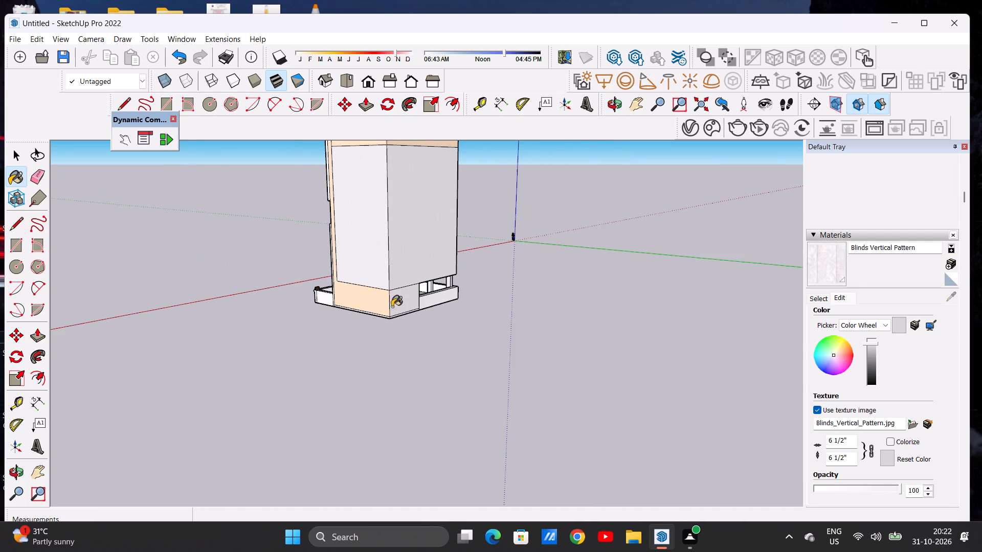
middle_click_drag(395, 296, 452, 294)
scroll(404, 275, "down", 10)
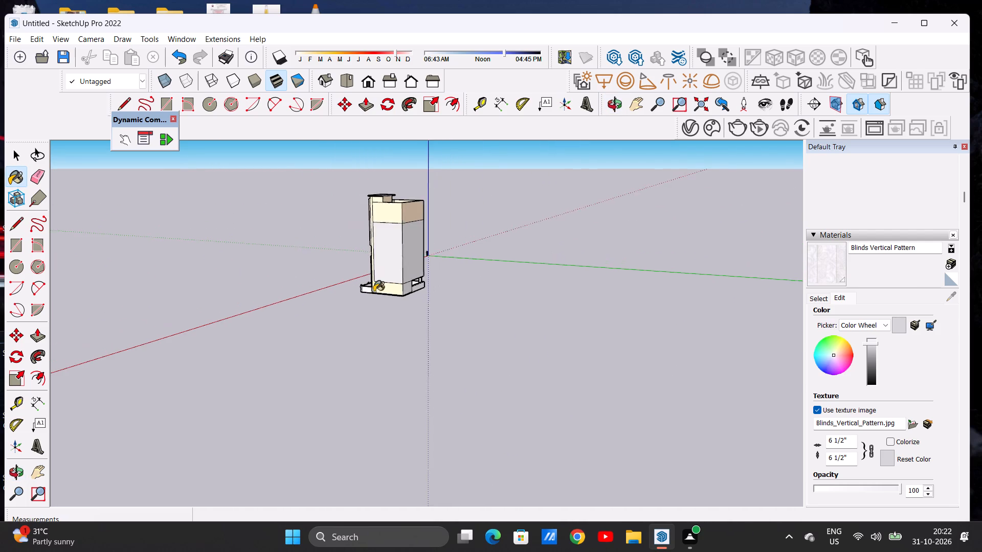
scroll(377, 302, "up", 13)
scroll(382, 337, "down", 14)
middle_click_drag(364, 317, 482, 302)
middle_click_drag(333, 314, 504, 318)
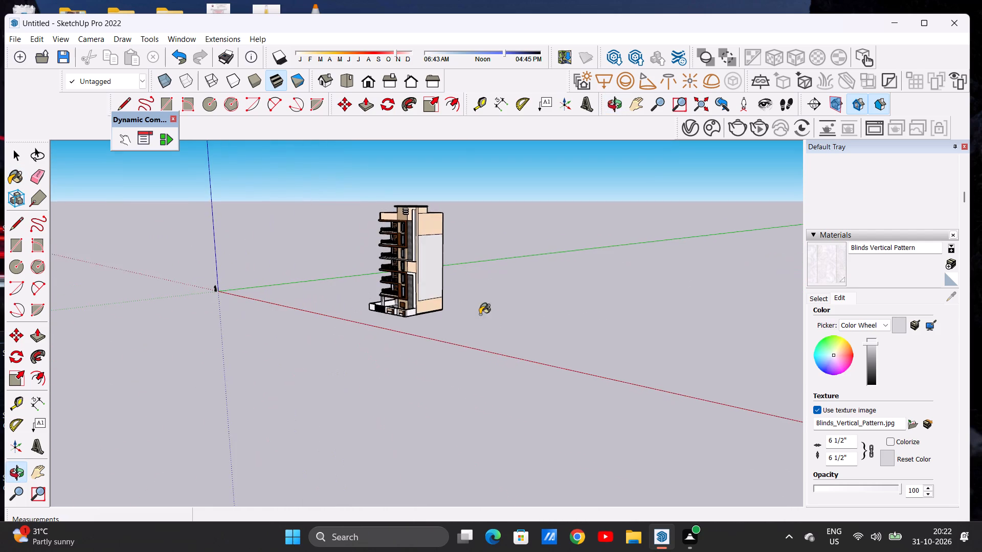
middle_click_drag(351, 317, 514, 315)
scroll(415, 315, "up", 10)
scroll(384, 309, "down", 1)
scroll(381, 296, "up", 8)
Apply Blinds Vertical Pattern to the bare inner face of the rear parking column beside the low compound wall.
middle_click_drag(320, 288, 352, 285)
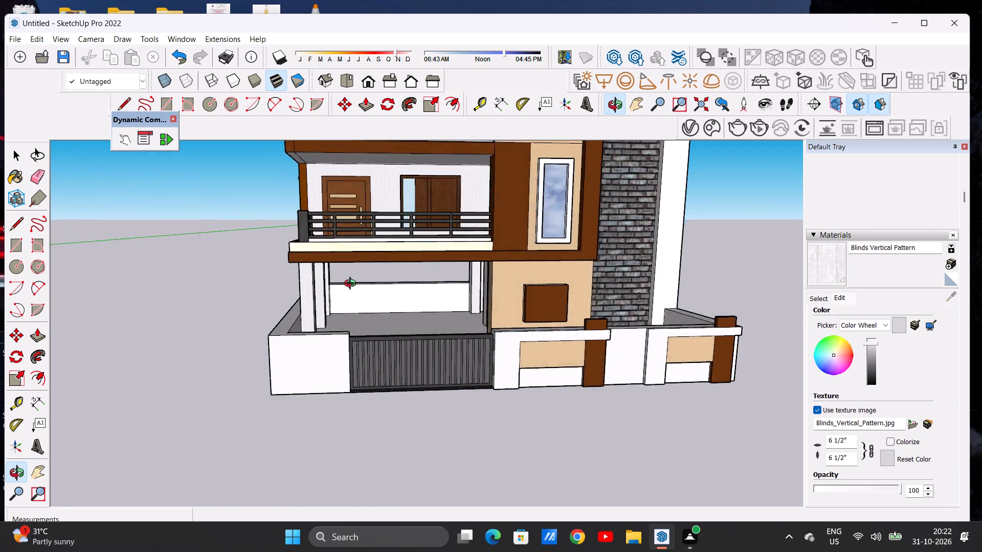
middle_click_drag(352, 285, 572, 280)
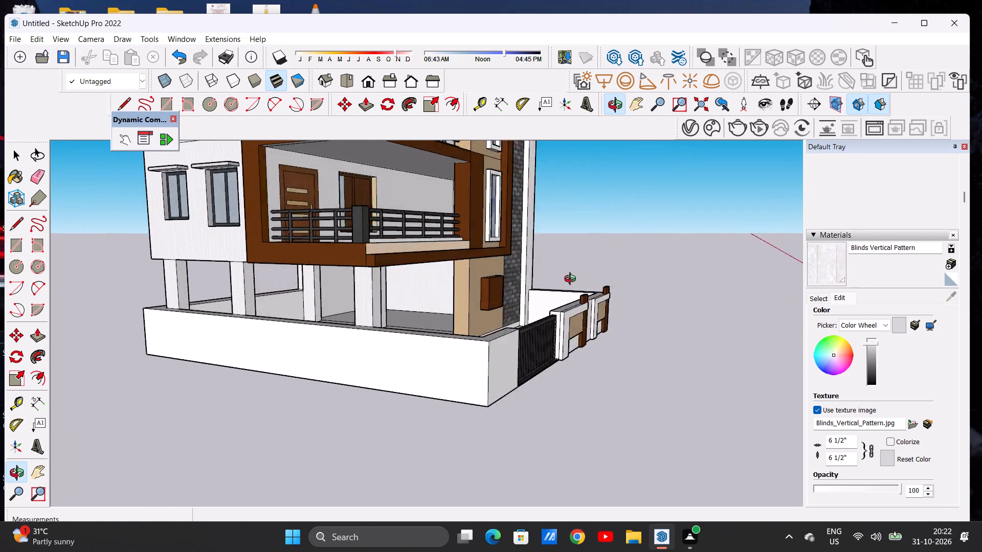
middle_click_drag(572, 280, 425, 291)
scroll(427, 289, "up", 14)
left_click(431, 277)
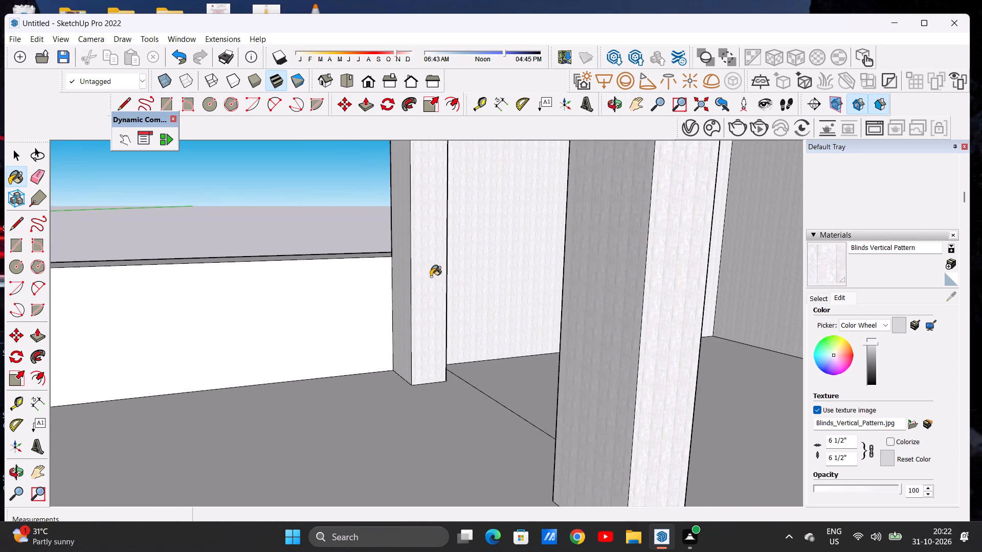
middle_click_drag(430, 281, 491, 281)
left_click(427, 290)
Return to the front view and examine the whole street elevation from the gate to the roof.
middle_click_drag(531, 278, 438, 279)
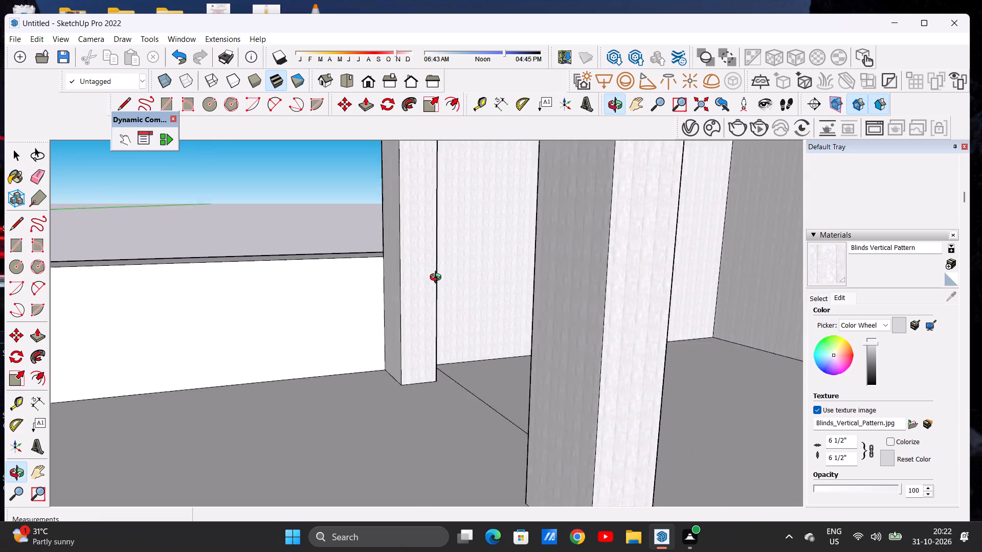
middle_click_drag(438, 279, 228, 290)
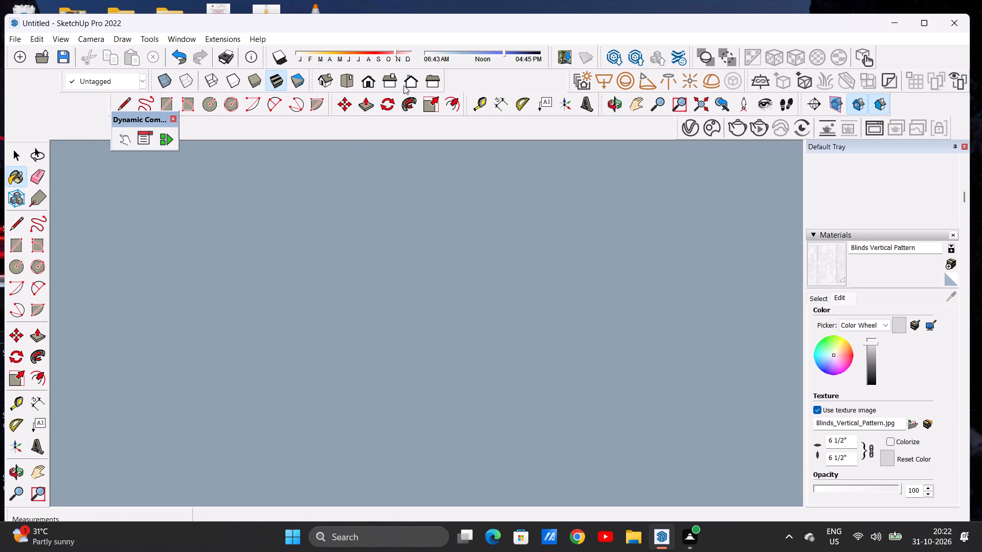
left_click(368, 80)
scroll(407, 273, "down", 20)
scroll(407, 273, "down", 1)
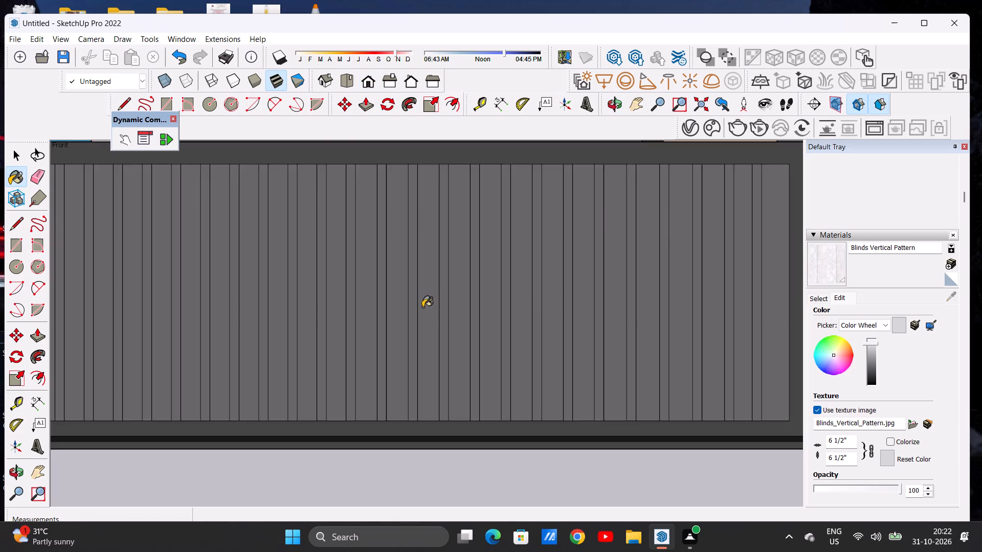
scroll(422, 307, "down", 6)
scroll(418, 314, "up", 1)
scroll(418, 314, "down", 13)
scroll(413, 336, "up", 1)
scroll(413, 337, "down", 3)
scroll(413, 337, "up", 1)
scroll(413, 337, "down", 7)
middle_click_drag(433, 307, 423, 370)
key("space")
scroll(417, 369, "down", 13)
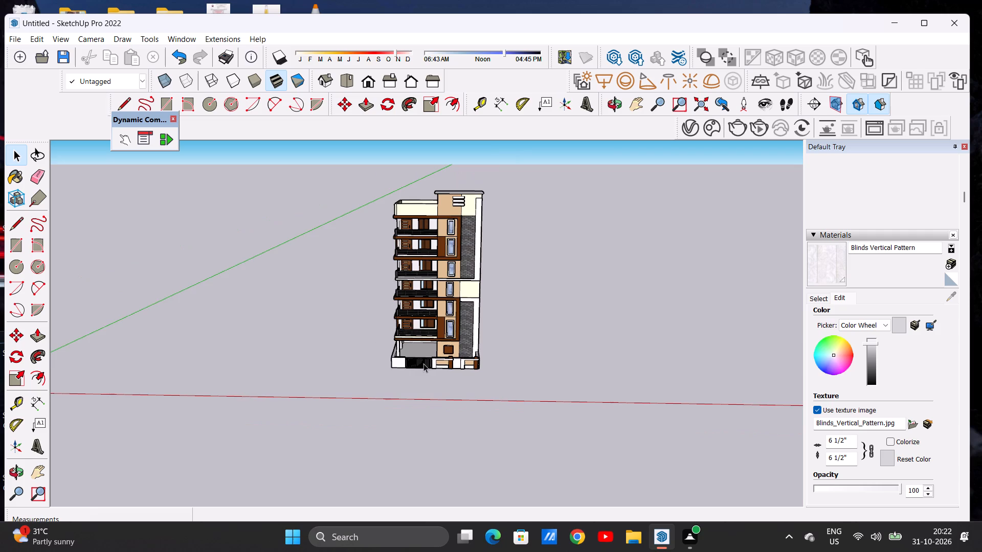
scroll(423, 363, "down", 4)
scroll(444, 367, "up", 9)
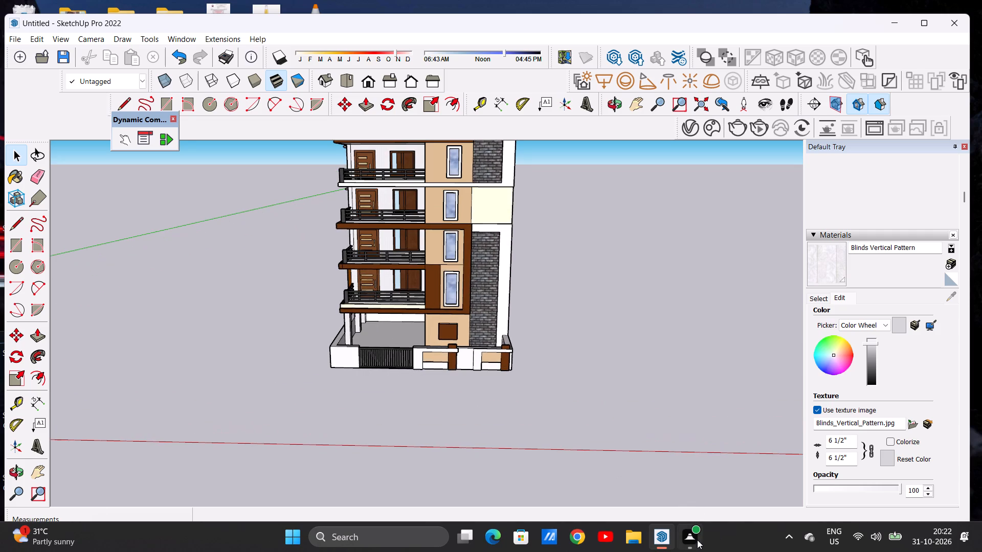
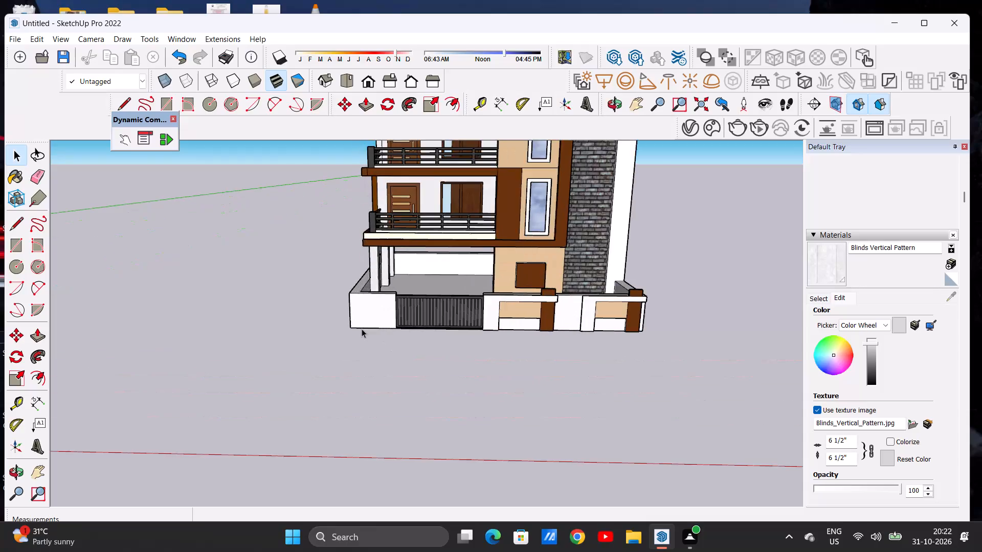
Paint the front face and long outer side face of the boundary wall left of the gate with 0012_Bisque from Colors-Named.
middle_click_drag(342, 289, 360, 289)
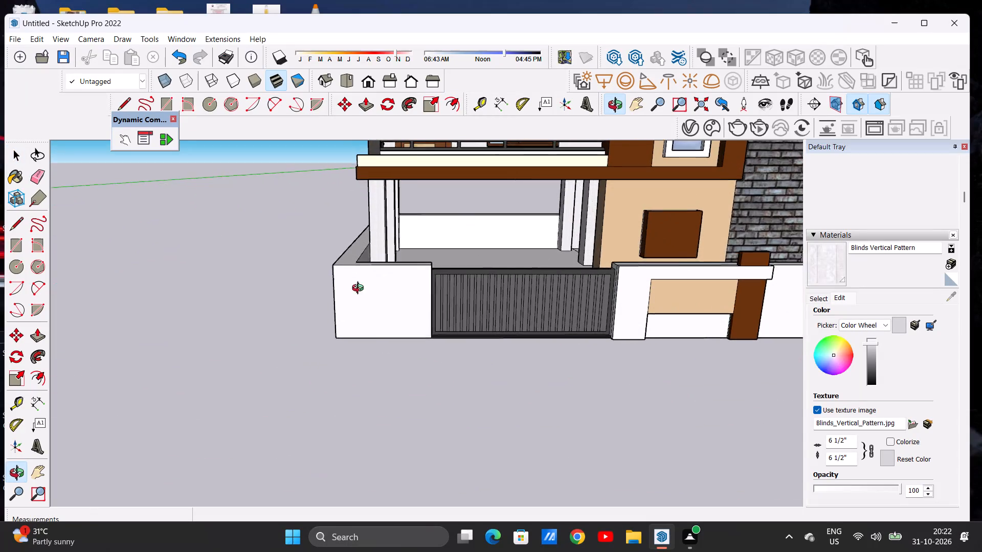
middle_click_drag(360, 289, 425, 298)
scroll(425, 306, "up", 5)
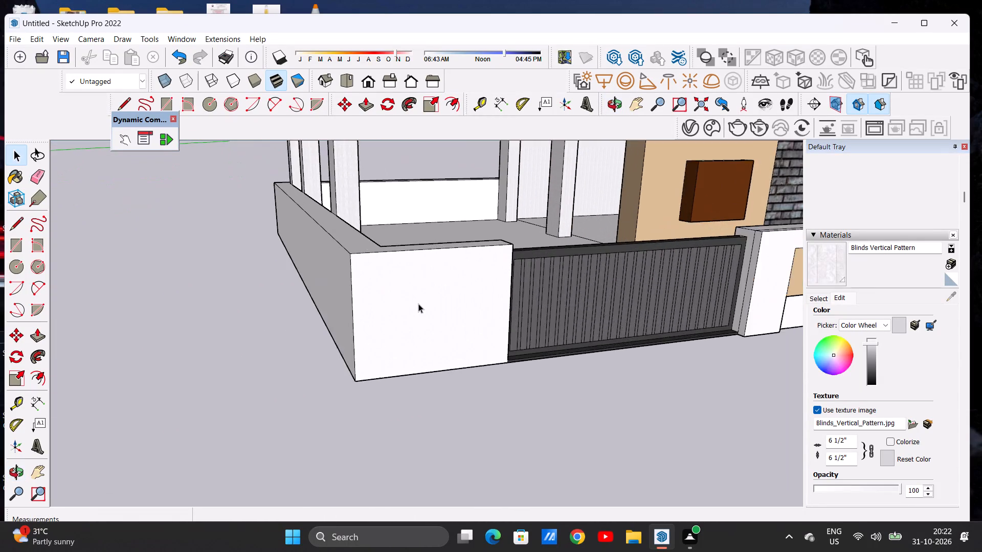
scroll(418, 304, "up", 14)
scroll(394, 298, "down", 15)
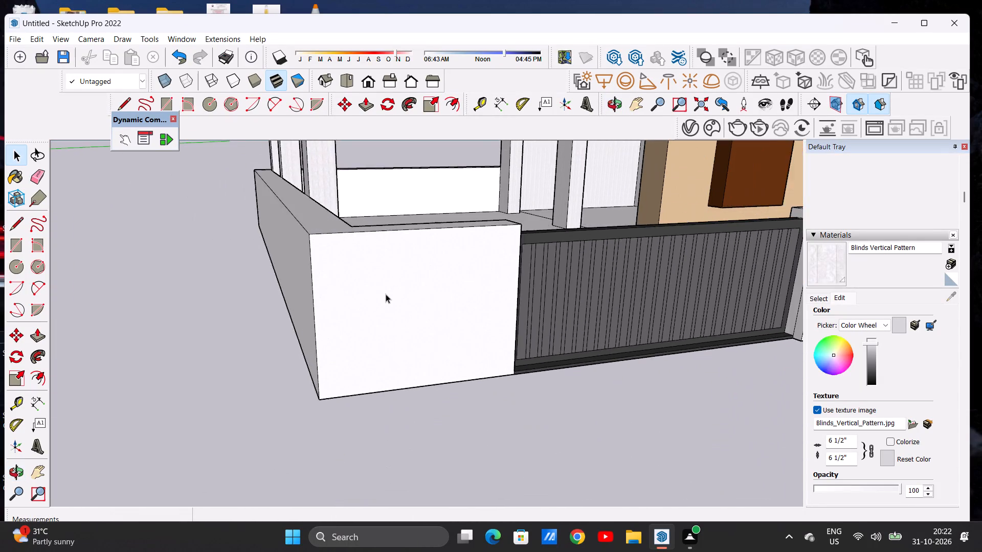
scroll(386, 294, "down", 11)
middle_click_drag(448, 302, 396, 277)
scroll(318, 290, "down", 2)
scroll(317, 292, "up", 1)
scroll(317, 294, "down", 3)
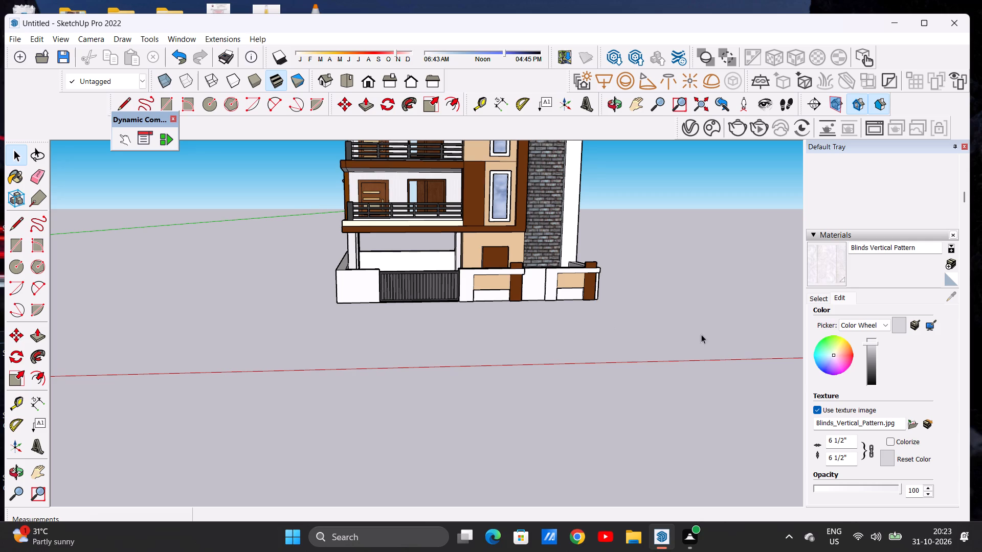
left_click(820, 301)
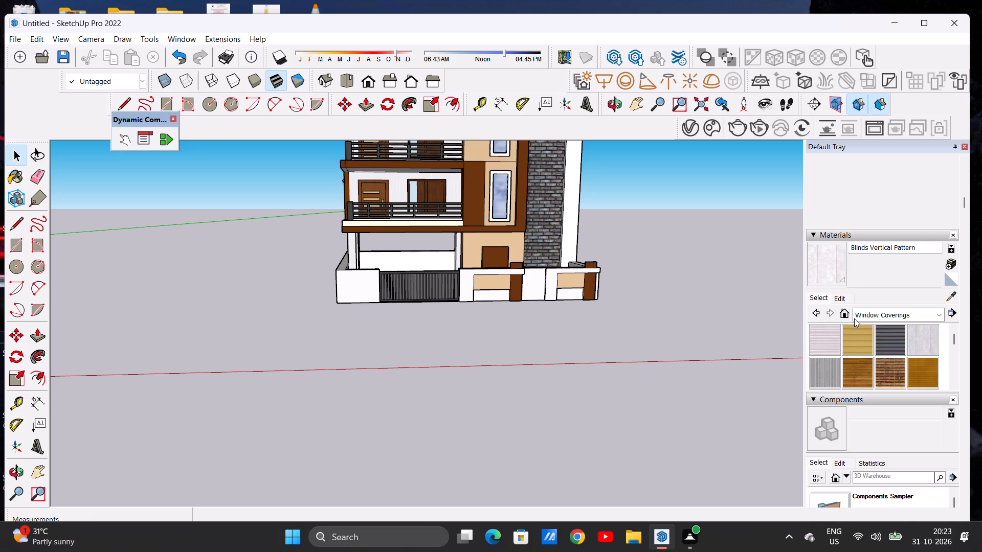
left_click(861, 309)
left_click(878, 368)
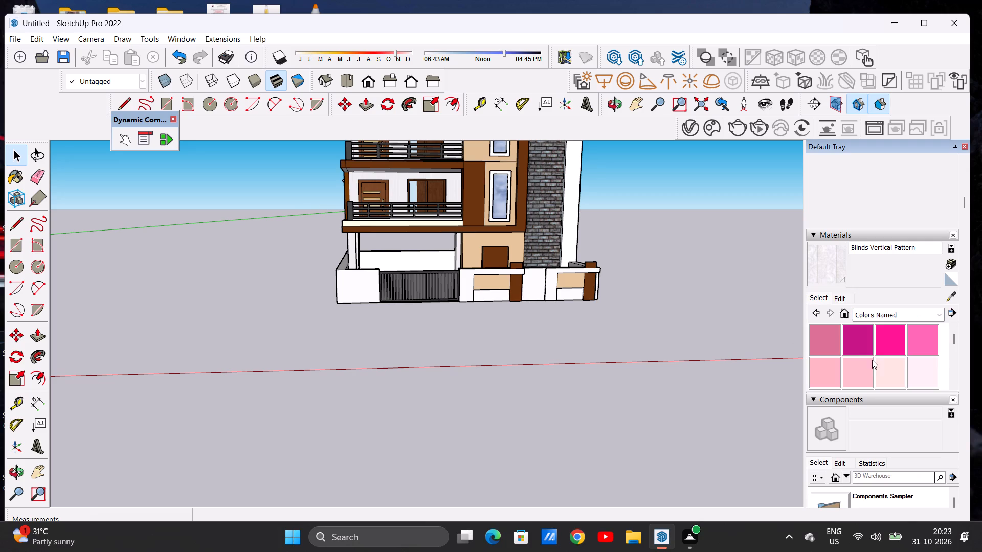
scroll(877, 354, "down", 2)
scroll(877, 354, "up", 1)
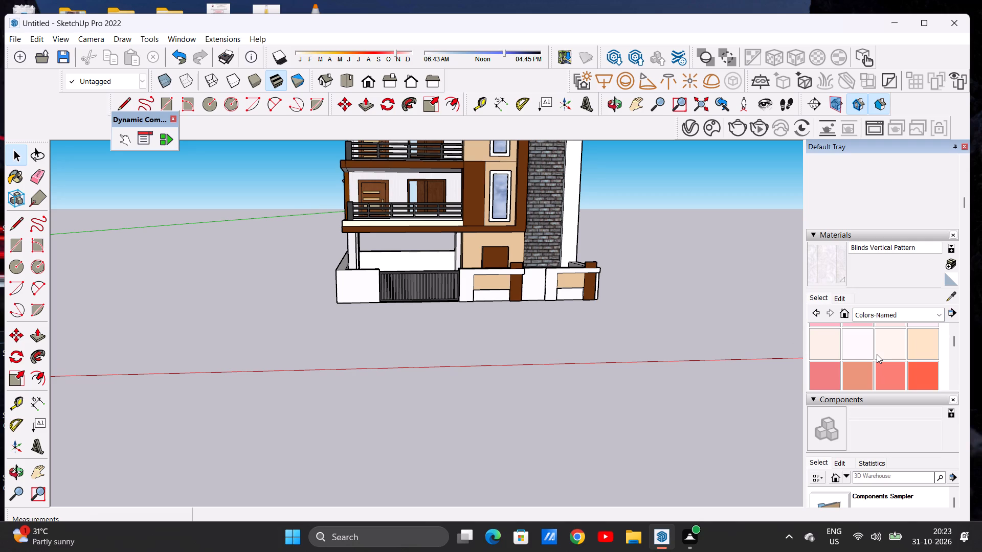
left_click(925, 341)
middle_click_drag(319, 342, 454, 350)
scroll(409, 299, "up", 4)
scroll(406, 294, "down", 1)
scroll(406, 294, "up", 5)
scroll(404, 290, "down", 1)
scroll(404, 290, "up", 5)
left_click(378, 280)
left_click(334, 275)
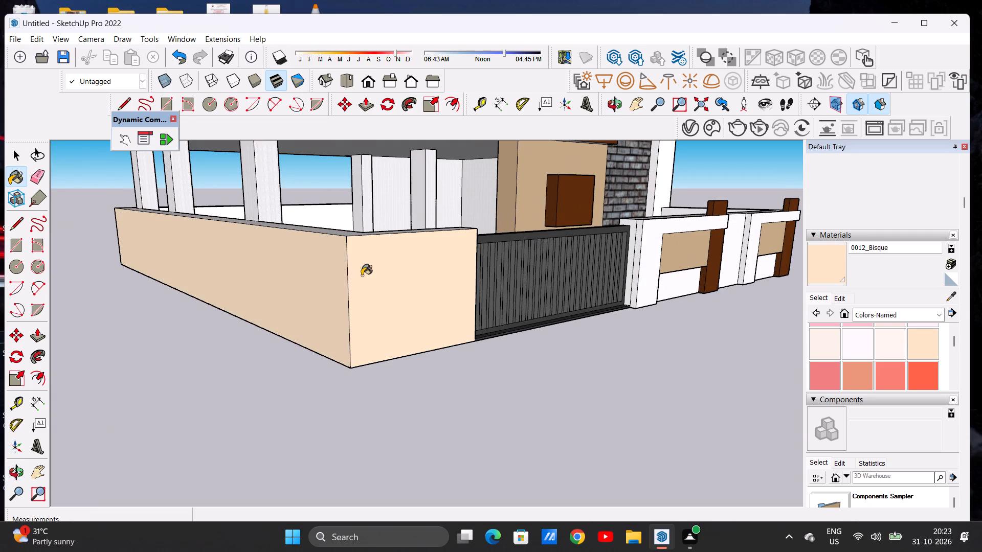
Paint the top and the gate-side end face of the wall section left of the gate with 0012_Bisque.
middle_click_drag(378, 271, 162, 302)
middle_click_drag(339, 243, 330, 346)
scroll(324, 273, "up", 3)
left_click(331, 263)
scroll(340, 283, "up", 9)
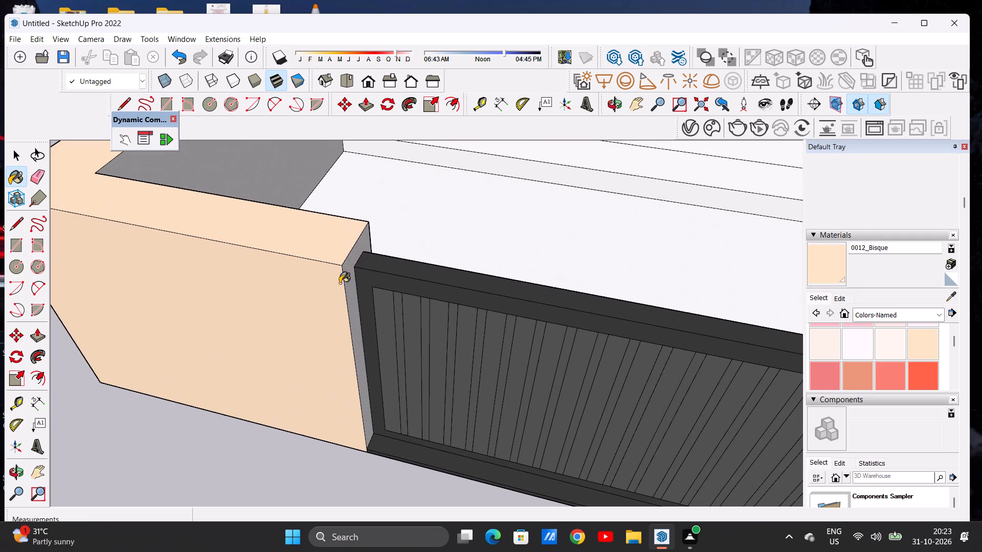
left_click(351, 268)
Paint the gate-side end face and the top of the front wall right of the gate with 0012_Bisque.
scroll(361, 309, "down", 12)
middle_click_drag(414, 353, 465, 351)
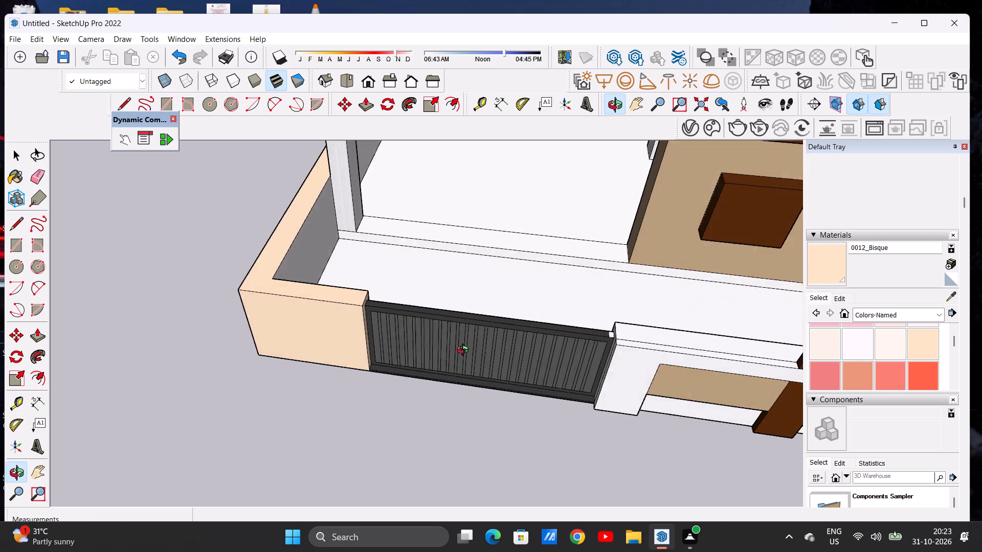
middle_click_drag(465, 351, 605, 310)
scroll(580, 265, "up", 13)
left_click(572, 254)
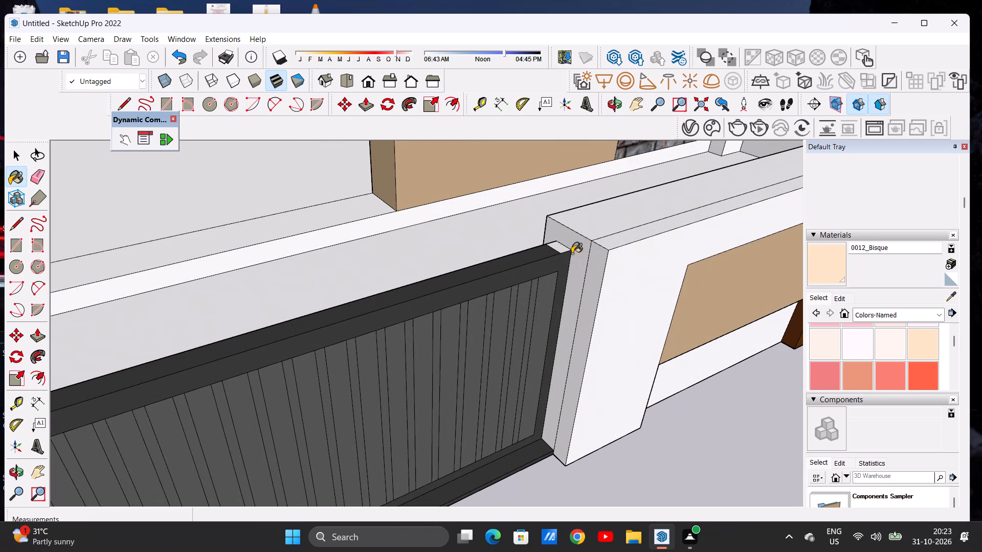
left_click(582, 249)
left_click(593, 234)
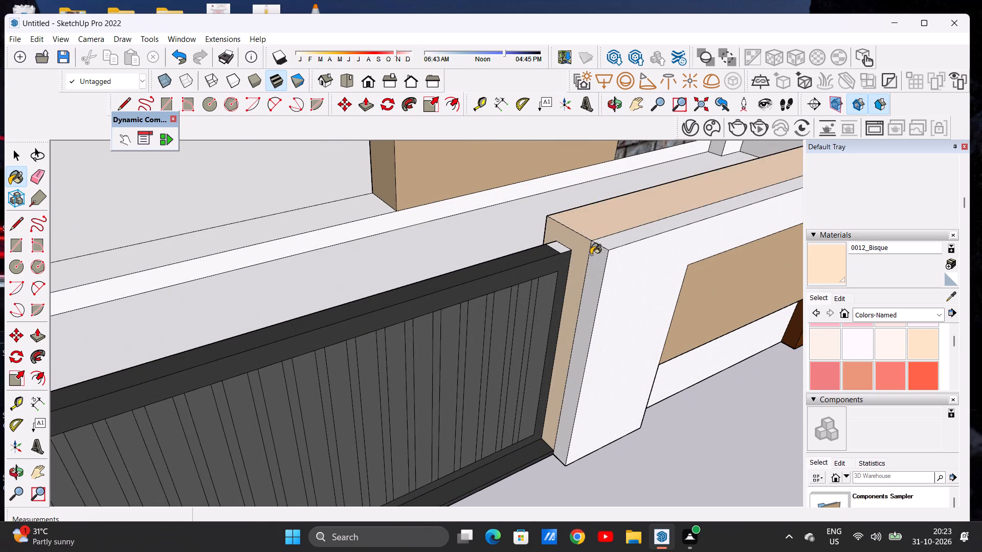
Paint the right side boundary wall's top, outer face and the narrow strip where it meets the building with 0012_Bisque.
scroll(589, 269, "down", 18)
middle_click_drag(571, 337, 520, 267)
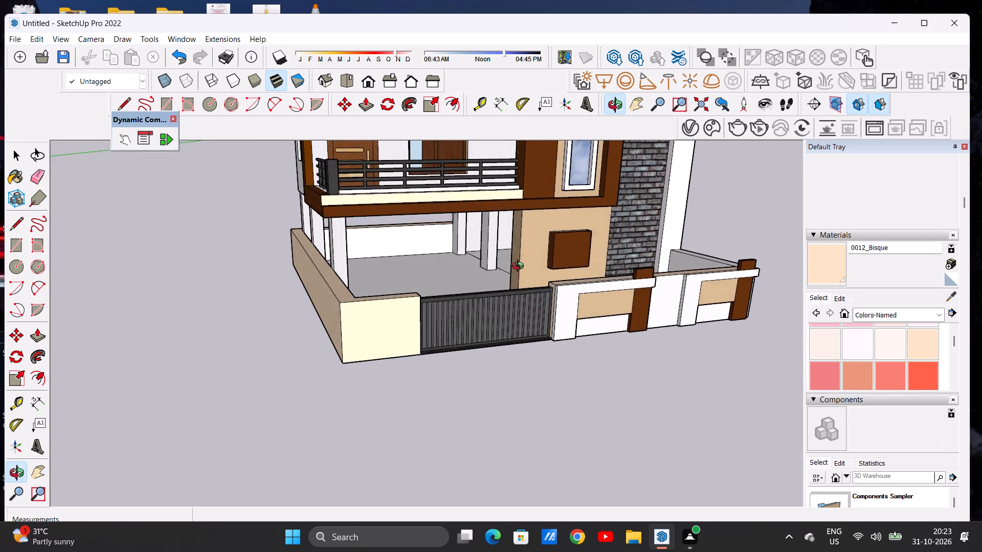
middle_click_drag(520, 267, 409, 313)
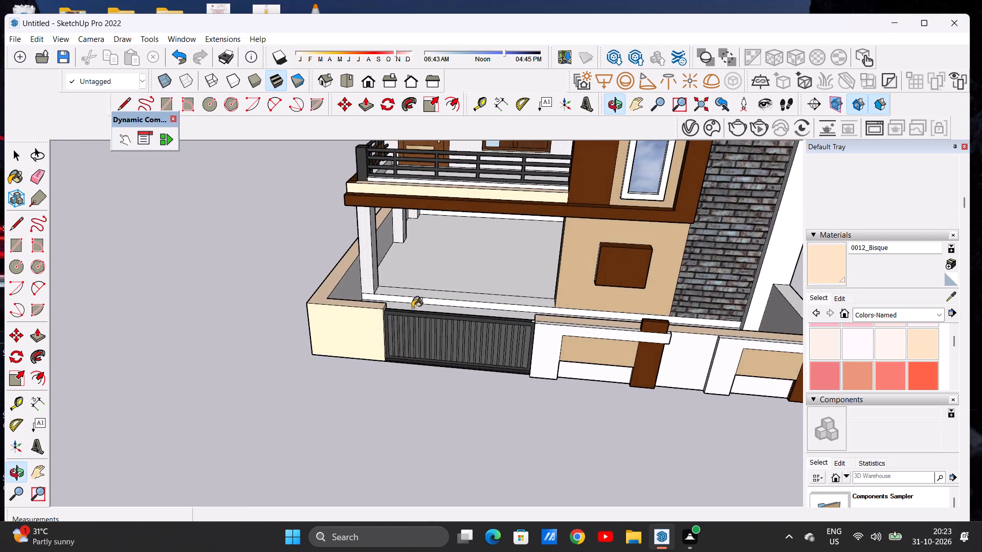
scroll(416, 301, "down", 4)
middle_click_drag(481, 335, 430, 305)
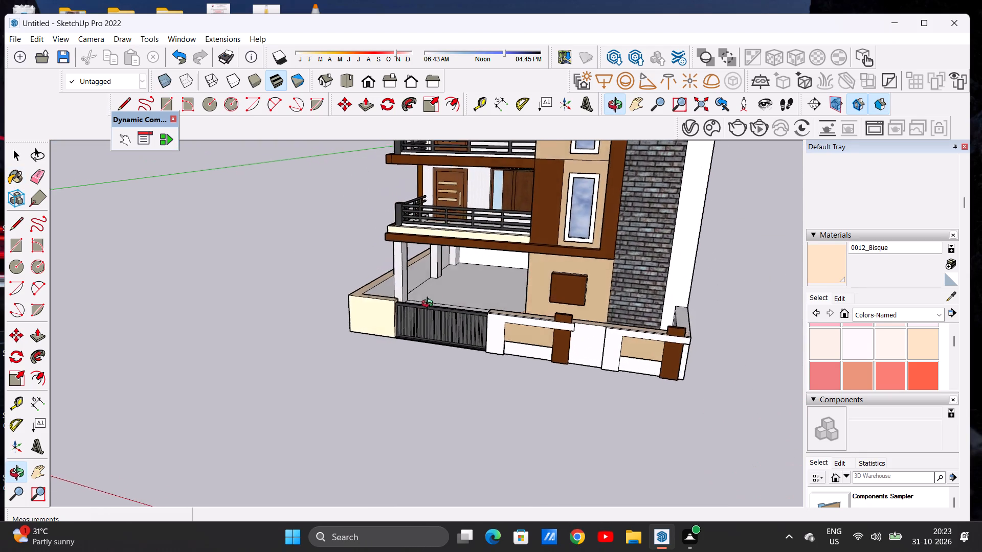
middle_click_drag(430, 305, 423, 309)
scroll(415, 297, "down", 5)
scroll(547, 312, "up", 14)
scroll(593, 310, "up", 4)
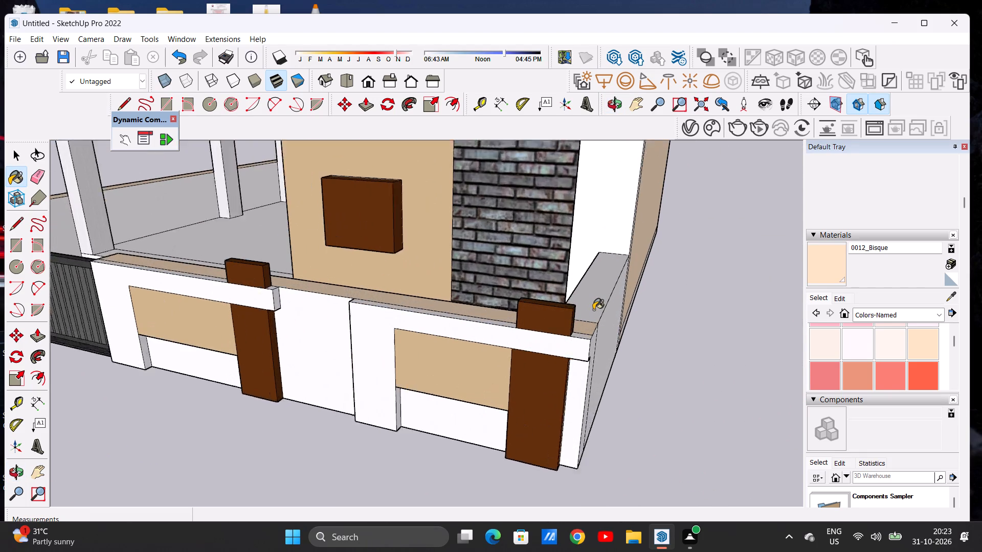
scroll(593, 310, "up", 2)
left_click(591, 308)
scroll(511, 309, "down", 7)
middle_click_drag(610, 322, 544, 279)
scroll(545, 307, "up", 6)
left_click(542, 307)
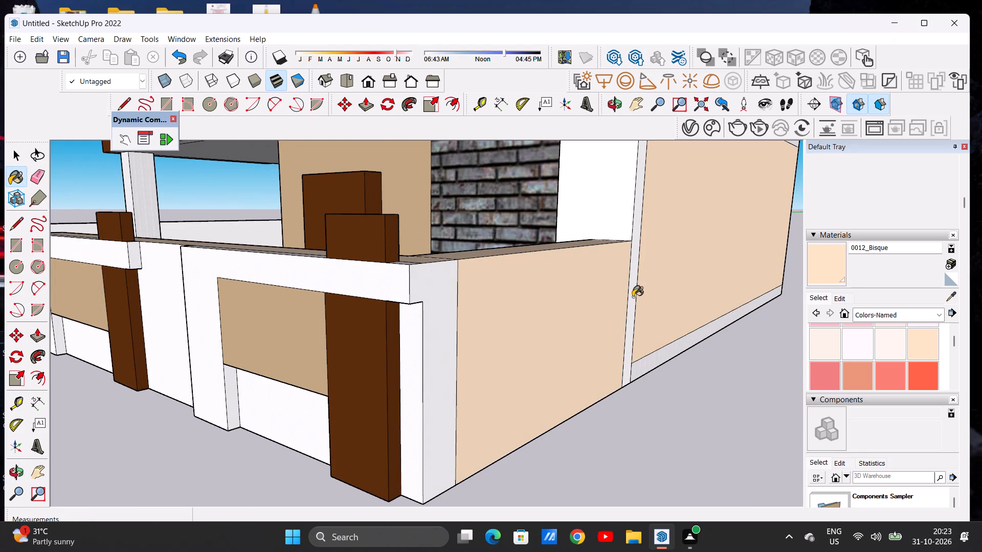
left_click(633, 297)
Paint the two low white panels beneath the recessed tan panels of the front boundary wall with 0012_Bisque.
scroll(643, 361, "up", 8)
scroll(563, 363, "down", 8)
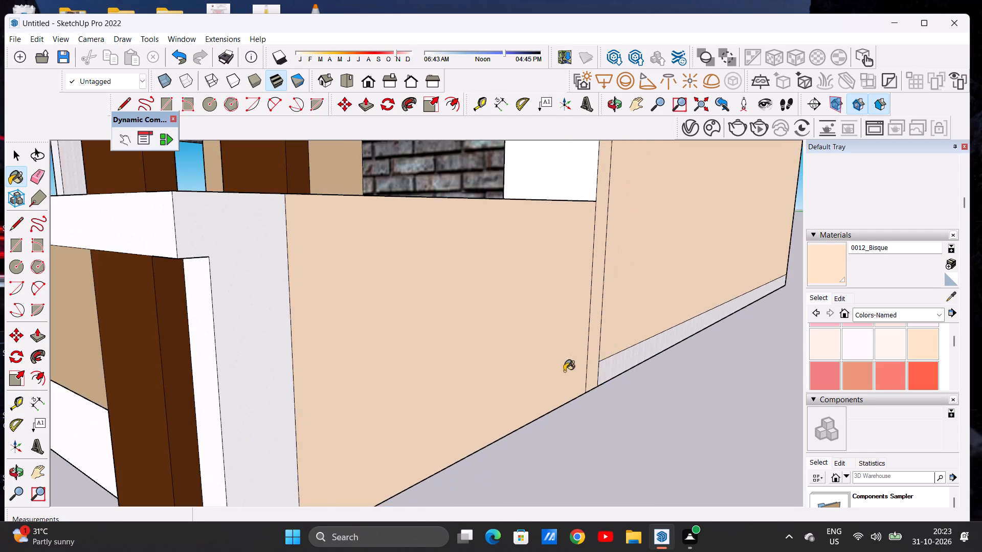
scroll(564, 371, "down", 19)
middle_click_drag(545, 371, 585, 360)
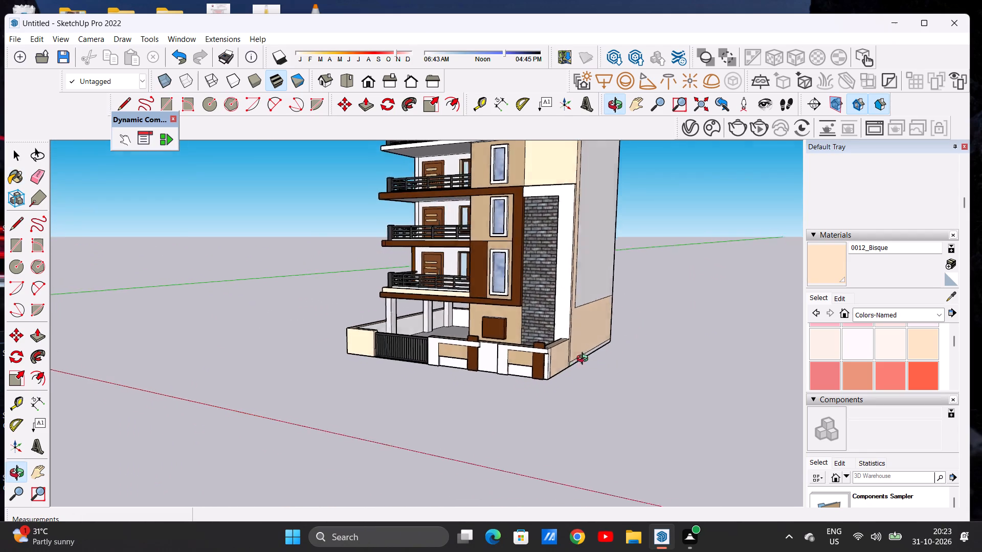
middle_click_drag(585, 360, 613, 359)
scroll(570, 363, "up", 15)
scroll(560, 378, "down", 10)
middle_click_drag(498, 385, 538, 373)
scroll(559, 366, "up", 1)
scroll(559, 366, "down", 1)
scroll(559, 366, "up", 3)
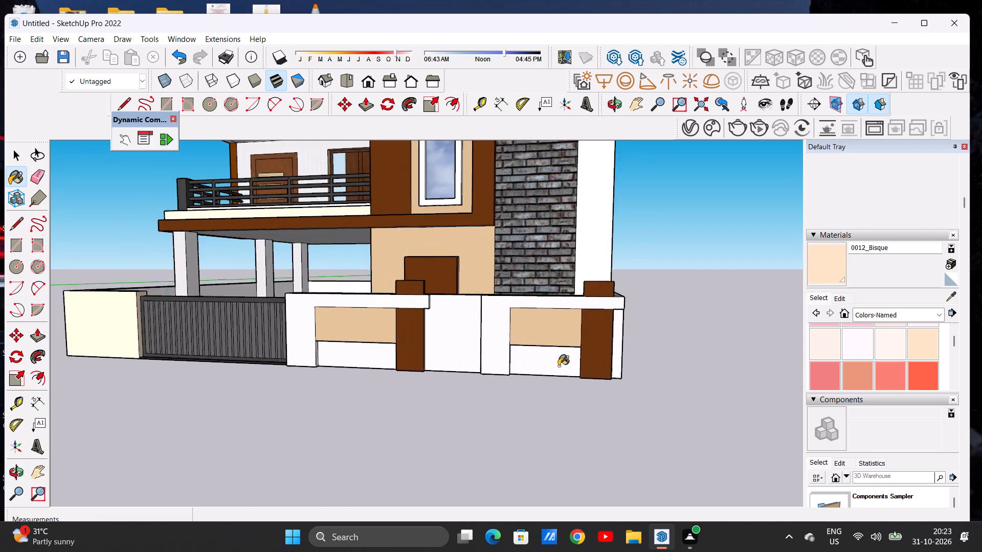
scroll(559, 366, "up", 3)
scroll(559, 366, "down", 1)
scroll(559, 366, "up", 2)
scroll(559, 366, "down", 1)
left_click(556, 366)
scroll(566, 355, "down", 4)
scroll(386, 360, "up", 4)
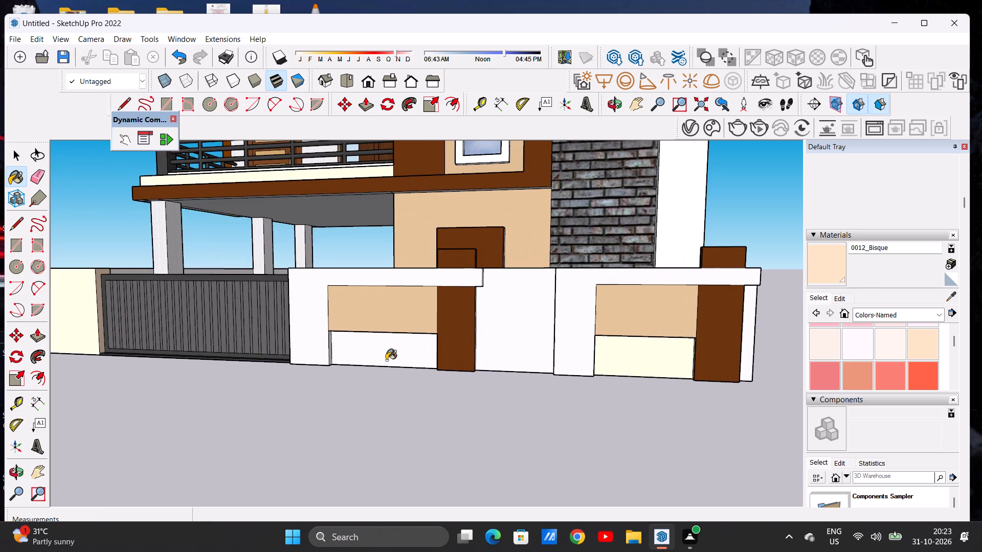
left_click(395, 348)
Paint the plain front wall section between the first brown pillar and the second white frame with 0012_Bisque.
scroll(412, 365, "down", 2)
scroll(415, 370, "up", 1)
scroll(415, 370, "down", 8)
scroll(459, 338, "up", 5)
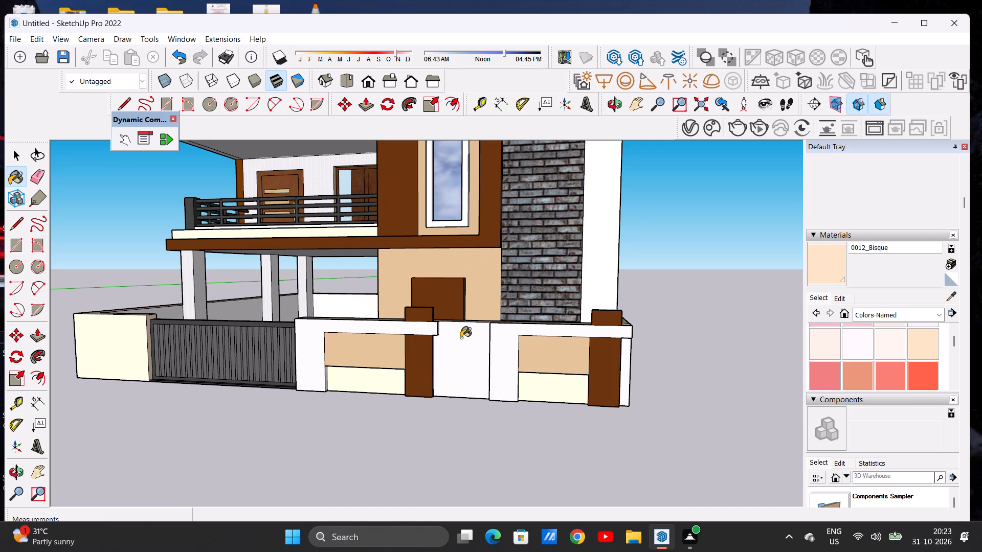
scroll(463, 361, "up", 6)
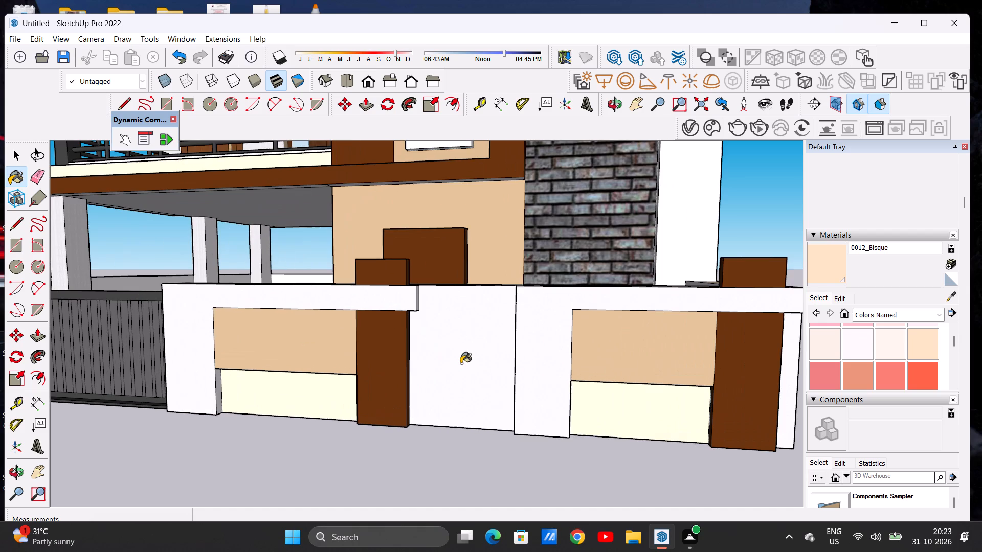
left_click(461, 363)
Paint the front and side faces of the front wall's right corner, beside the last brown pillar, with 0012_Bisque.
scroll(496, 352, "down", 15)
middle_click_drag(502, 356, 533, 346)
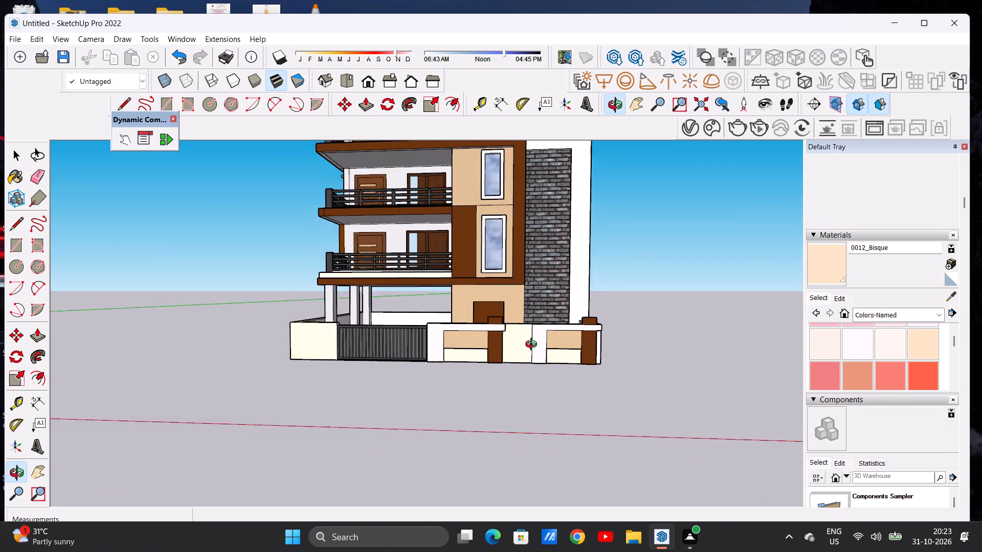
middle_click_drag(533, 346, 527, 380)
middle_click_drag(634, 357, 521, 354)
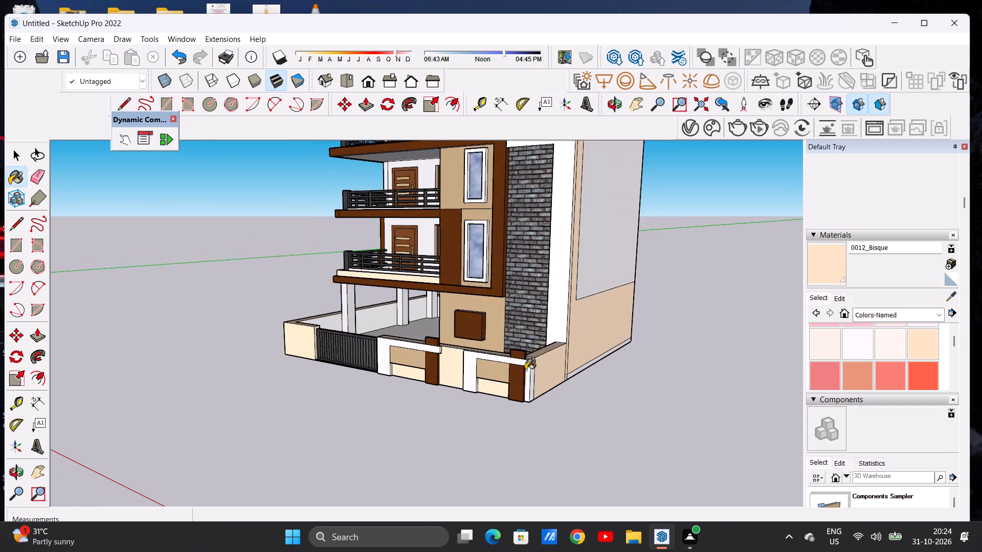
scroll(531, 388, "up", 10)
scroll(528, 389, "down", 1)
scroll(528, 389, "up", 3)
left_click(523, 370)
left_click(538, 350)
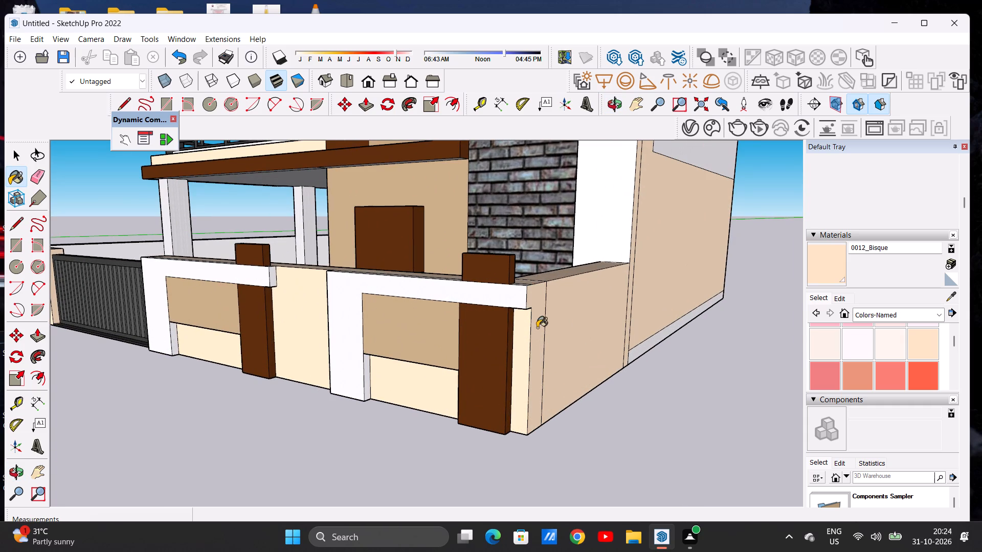
Paint the outer face of the rear boundary wall by the parking area with 0012_Bisque.
scroll(539, 348, "down", 8)
scroll(543, 360, "up", 2)
scroll(543, 361, "down", 2)
middle_click_drag(465, 402, 458, 397)
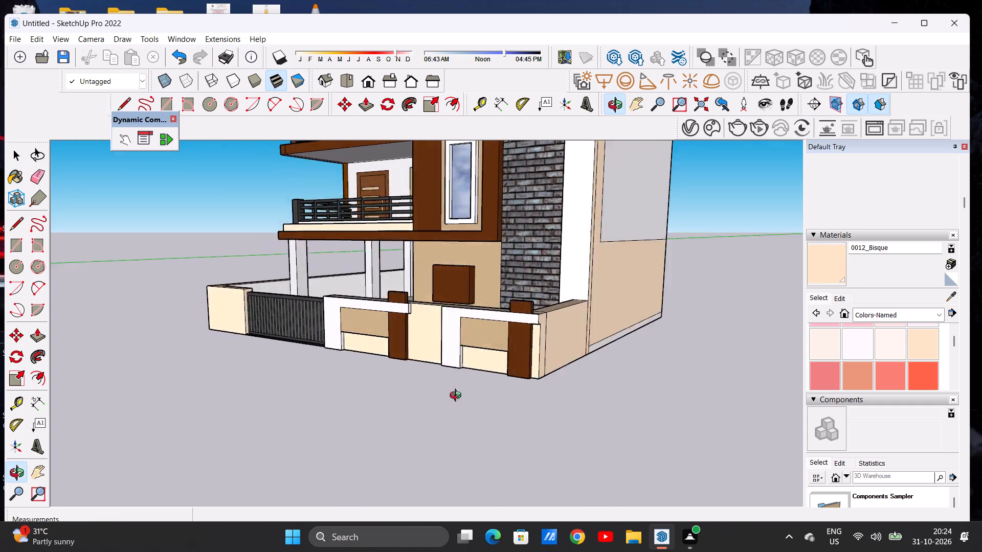
middle_click_drag(458, 397, 401, 408)
scroll(385, 371, "up", 14)
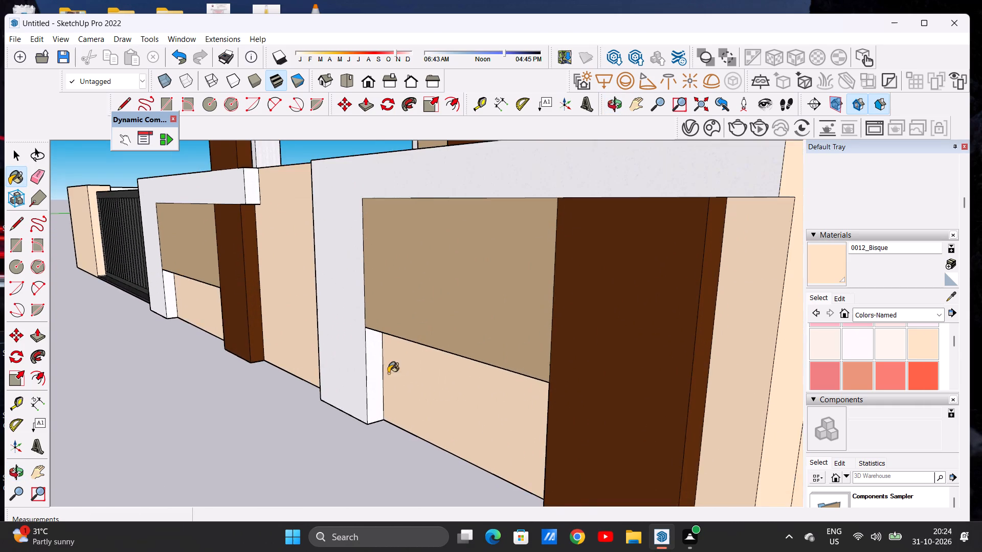
scroll(409, 385, "down", 20)
scroll(409, 385, "down", 1)
middle_click_drag(399, 378, 649, 381)
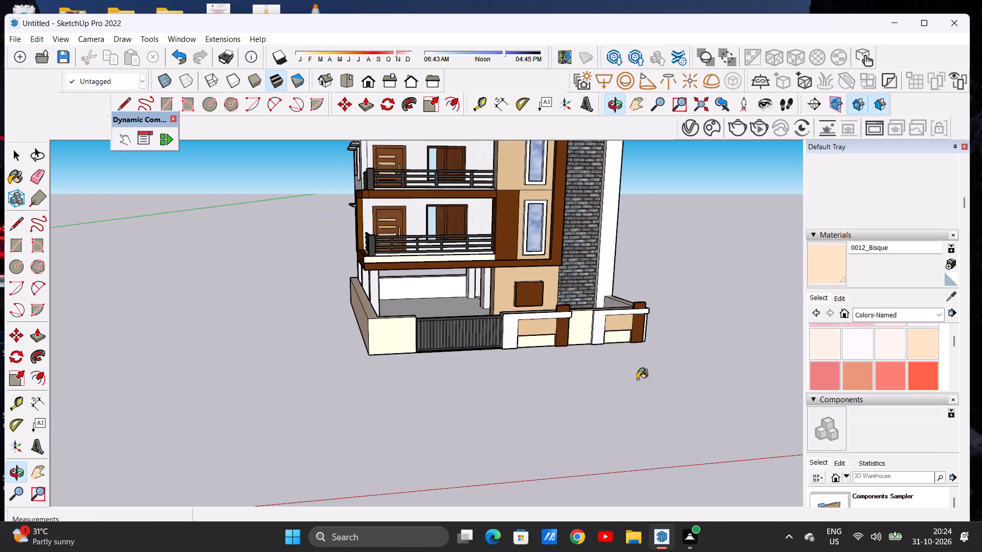
middle_click_drag(541, 334, 644, 367)
middle_click_drag(346, 360, 503, 337)
middle_click_drag(274, 346, 523, 338)
middle_click_drag(247, 399, 362, 400)
left_click(370, 393)
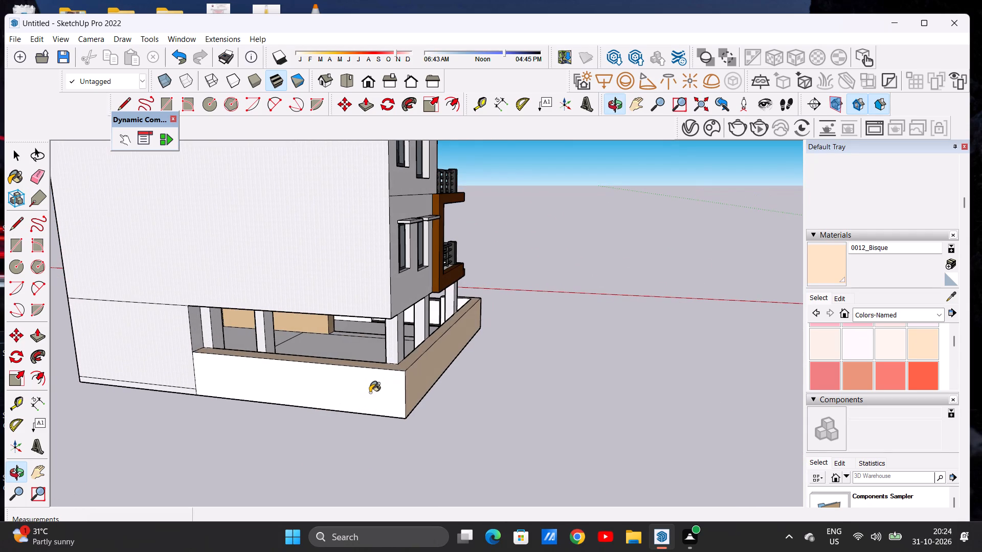
Paint the inner face of the rear boundary wall behind the parking columns with 0012_Bisque.
scroll(405, 380, "down", 1)
scroll(406, 380, "up", 1)
scroll(406, 380, "down", 2)
scroll(406, 380, "up", 1)
scroll(407, 380, "down", 2)
scroll(269, 400, "down", 1)
scroll(269, 400, "up", 1)
middle_click_drag(434, 362, 227, 371)
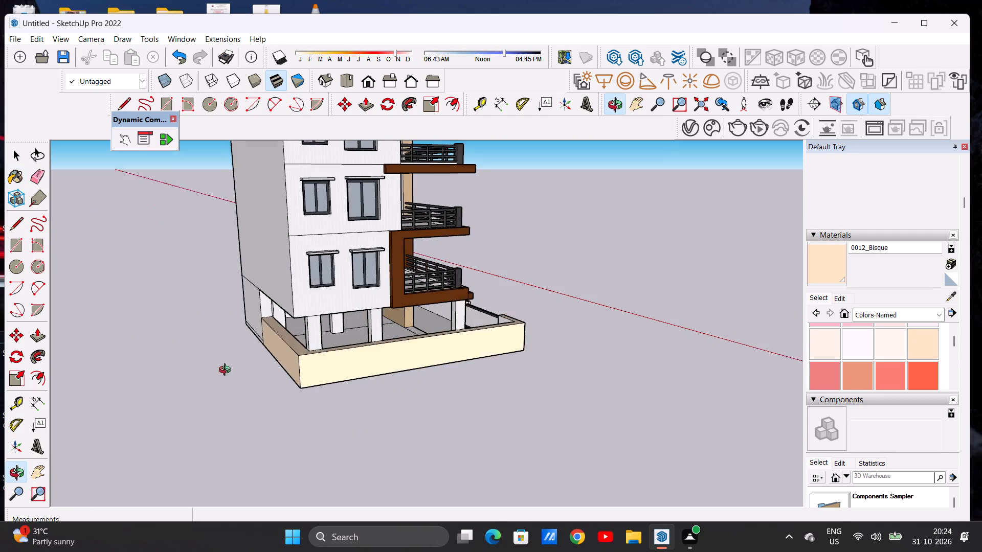
middle_click_drag(227, 371, 227, 372)
middle_click_drag(451, 342, 162, 348)
scroll(348, 309, "up", 19)
left_click(355, 307)
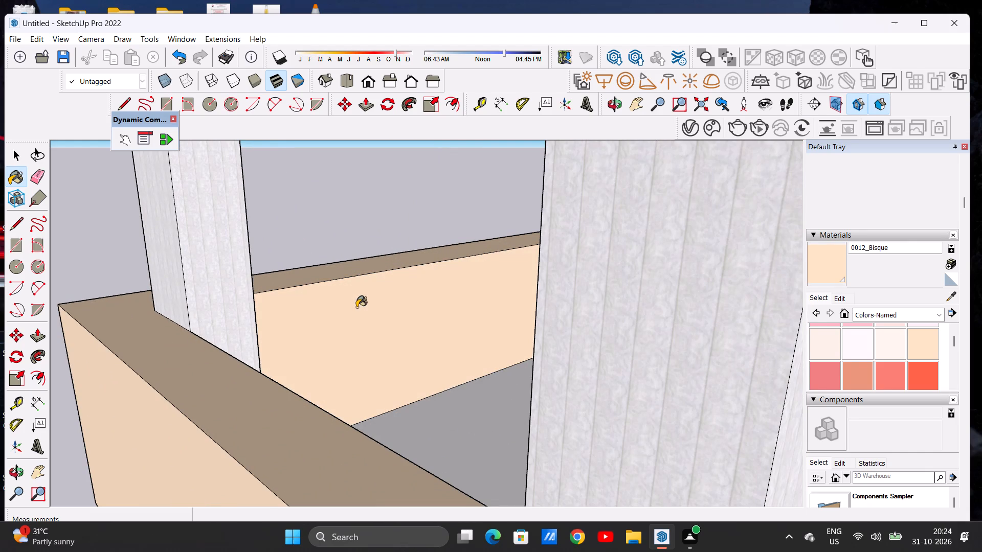
Paint the inner face of the side boundary wall behind the parking columns, from the gate corner to the rear, with 0012_Bisque.
scroll(385, 304, "down", 20)
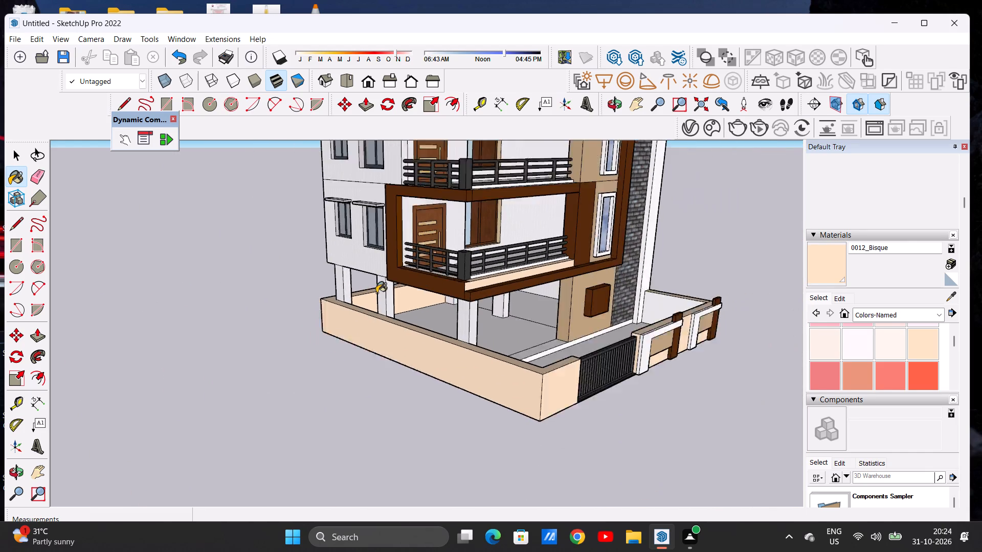
scroll(376, 293, "down", 2)
middle_click_drag(557, 298, 555, 279)
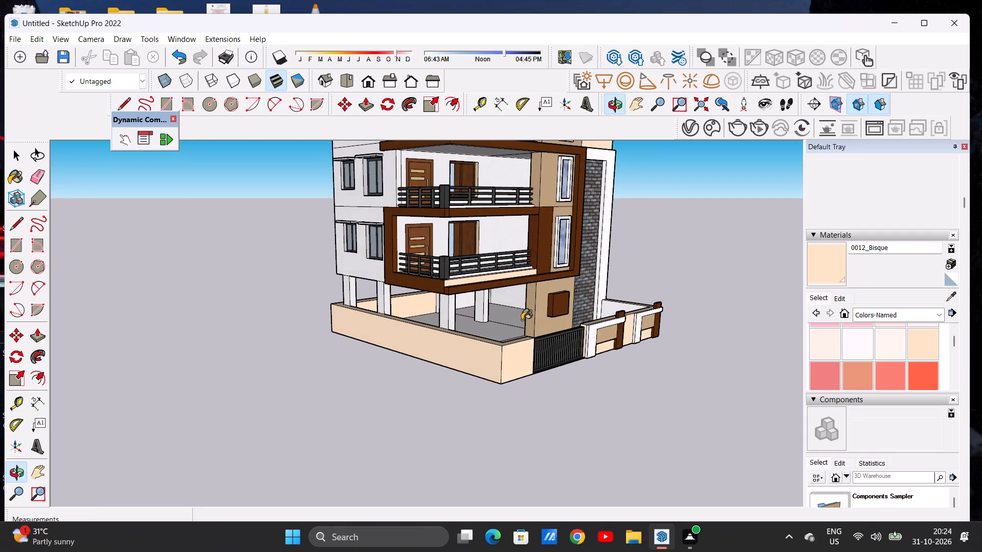
middle_click_drag(482, 326, 265, 340)
middle_click_drag(440, 341, 337, 350)
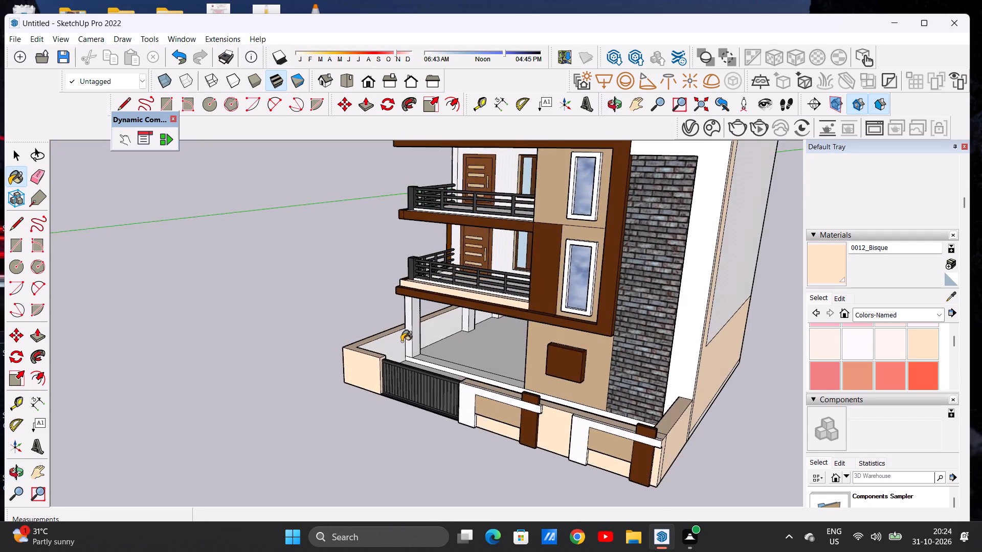
scroll(399, 341, "up", 4)
scroll(399, 341, "down", 1)
scroll(399, 341, "up", 9)
left_click(371, 345)
left_click(507, 280)
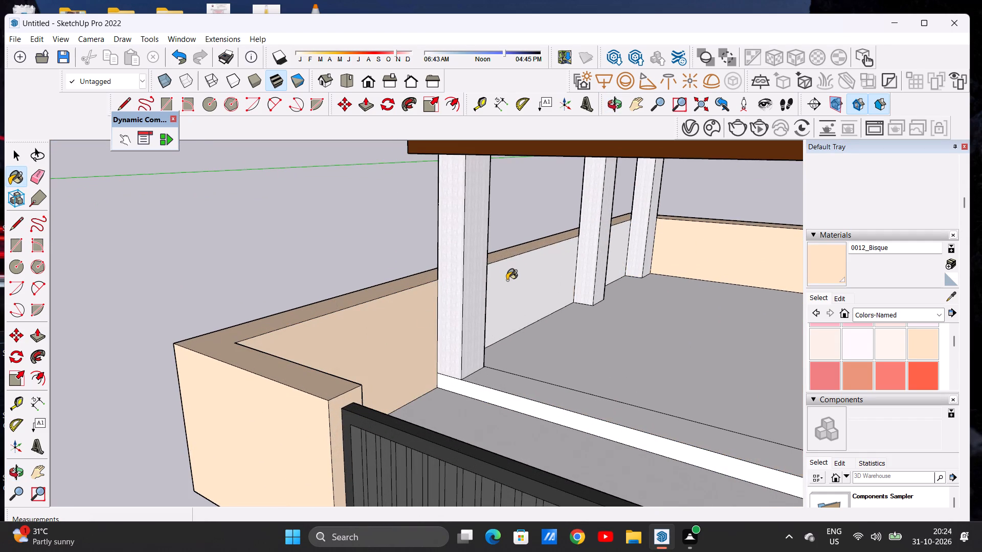
left_click(619, 245)
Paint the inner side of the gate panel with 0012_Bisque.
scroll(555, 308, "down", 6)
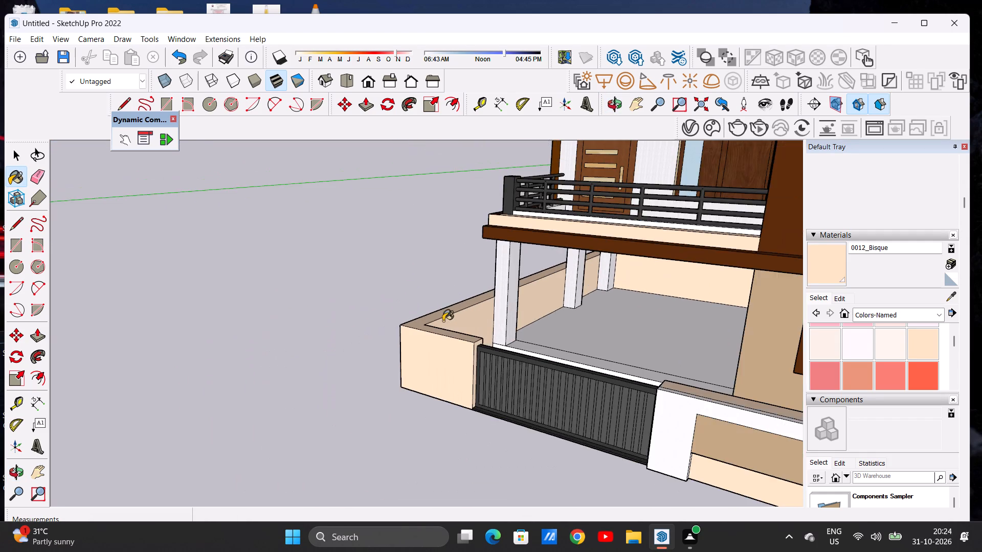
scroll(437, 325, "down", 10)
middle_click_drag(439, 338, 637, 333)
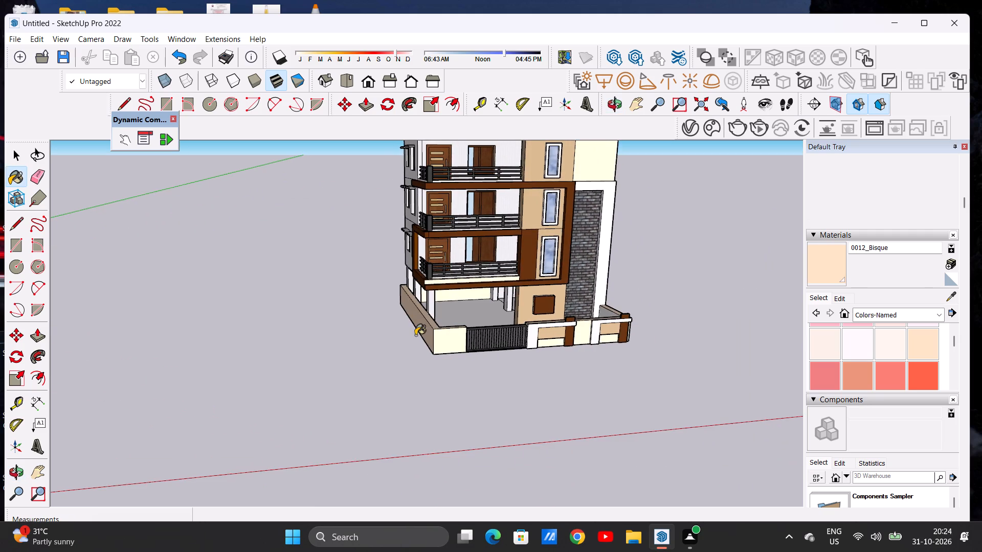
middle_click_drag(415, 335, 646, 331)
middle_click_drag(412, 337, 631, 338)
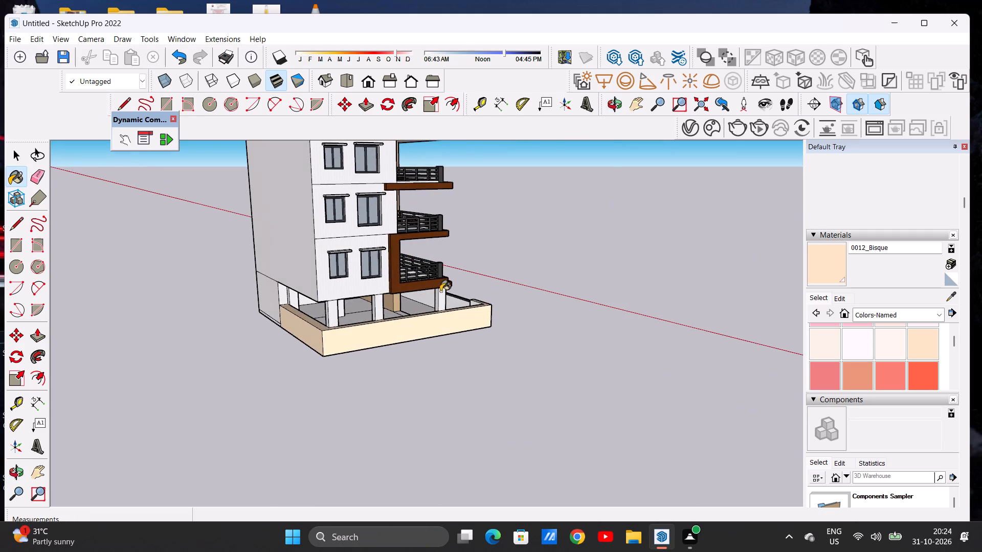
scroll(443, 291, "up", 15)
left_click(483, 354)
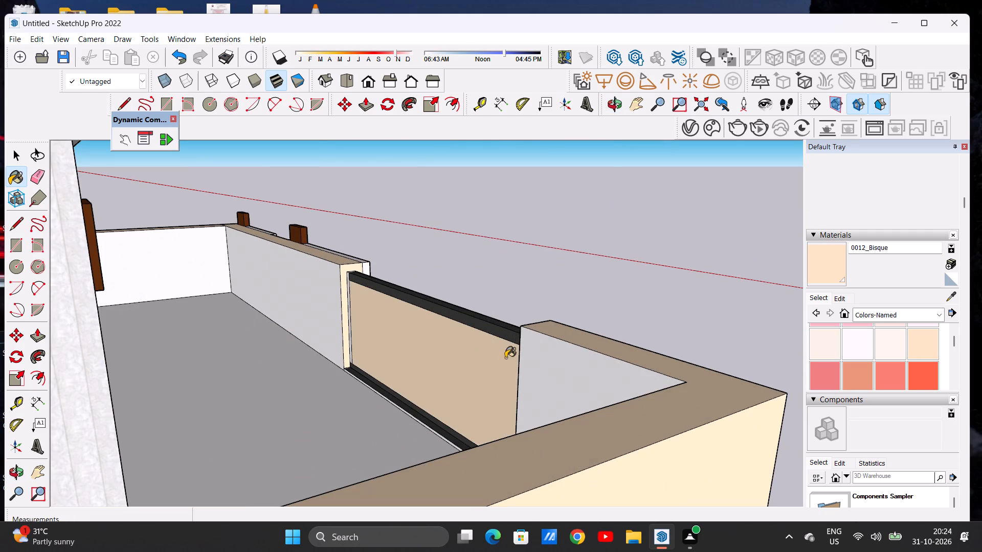
Paint the inner faces of the front wall on both sides of the gate and of the far side wall with 0012_Bisque.
left_click(552, 360)
left_click(324, 300)
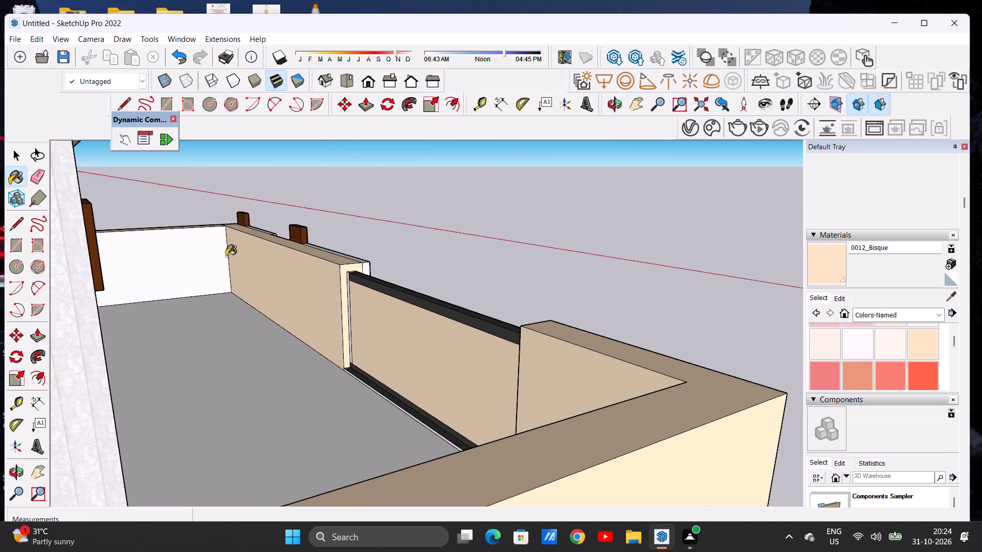
left_click(206, 258)
Paint the gate's narrow inner end strip and its inner panel with Color M07 from the Colors collection.
middle_click_drag(541, 282, 376, 293)
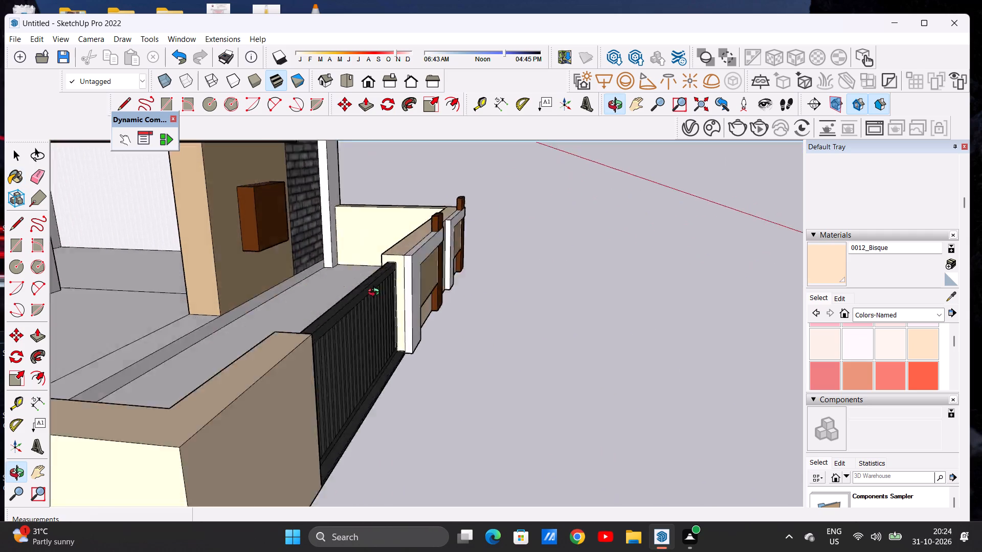
middle_click_drag(376, 293, 554, 286)
scroll(393, 303, "up", 11)
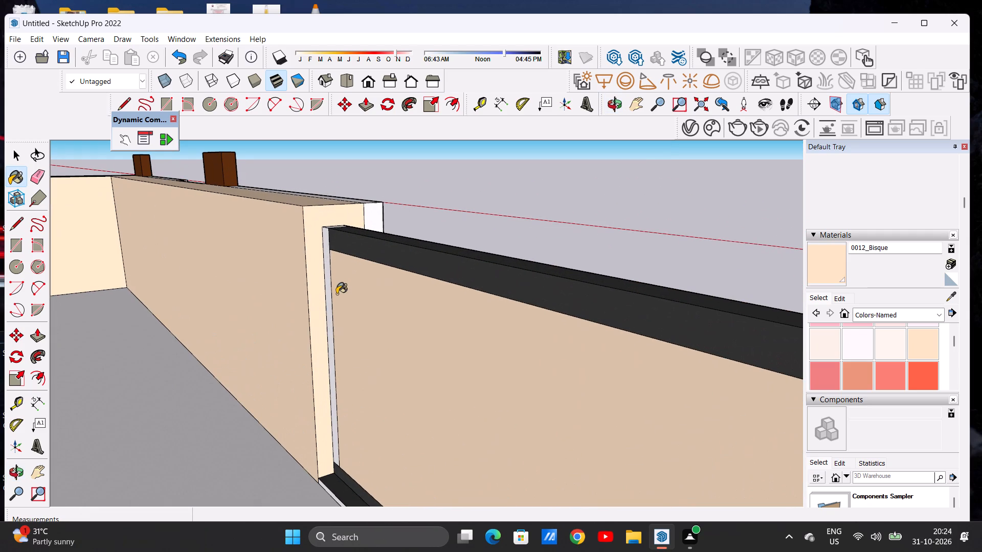
key("space")
left_click(859, 310)
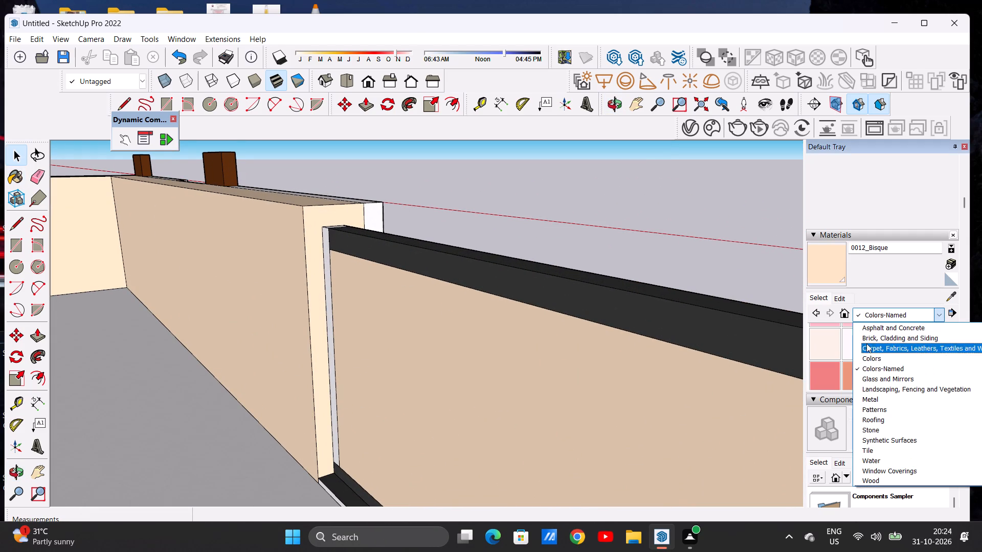
left_click(881, 358)
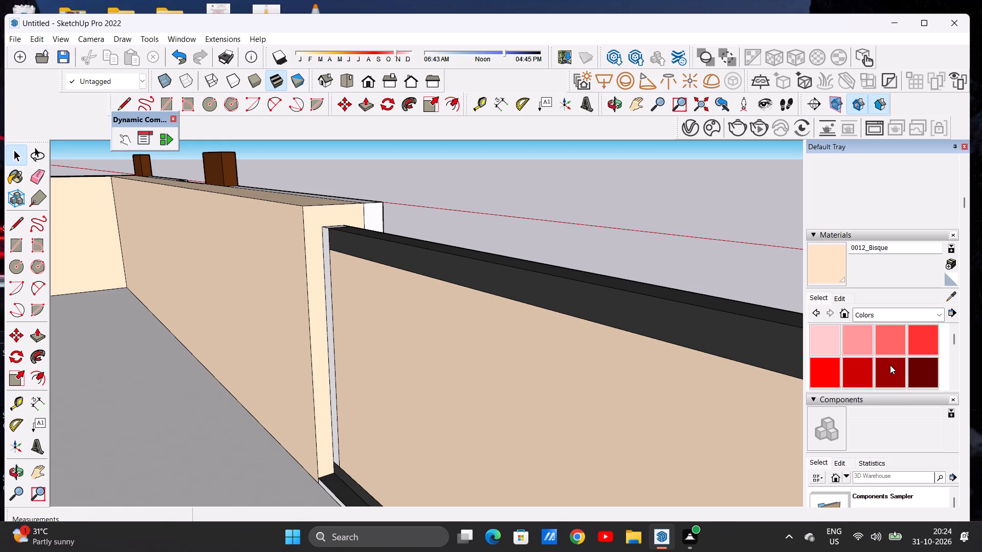
scroll(890, 363, "down", 10)
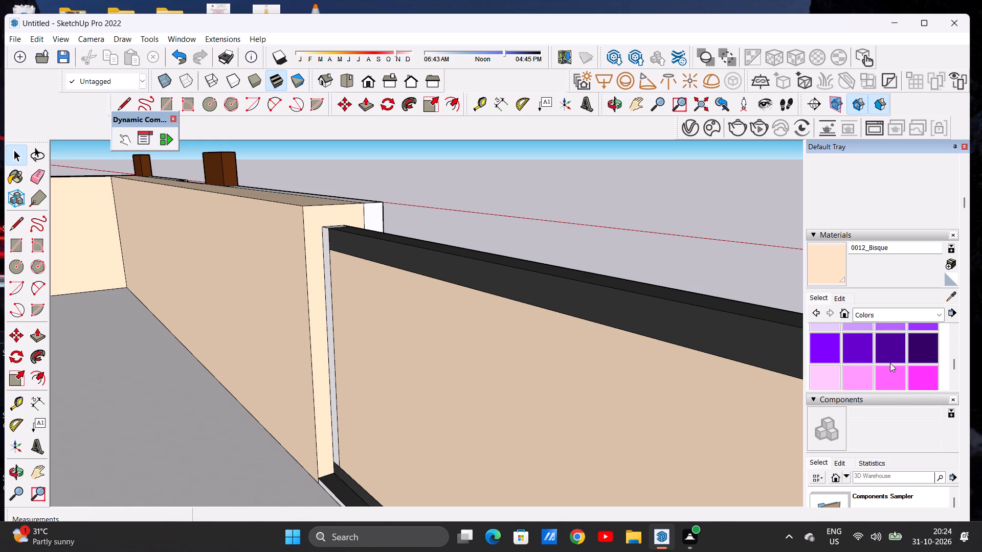
scroll(890, 363, "down", 4)
scroll(890, 363, "up", 1)
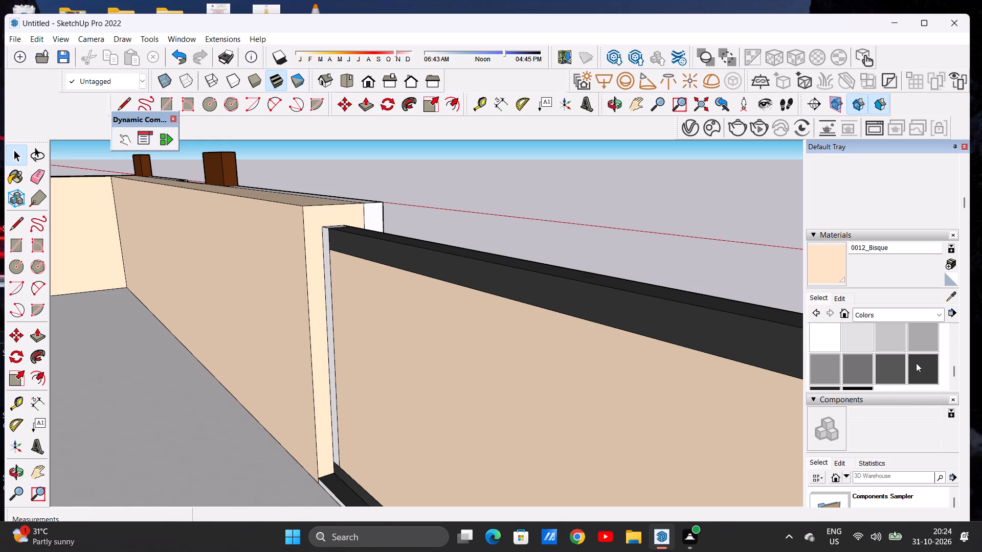
left_click(917, 363)
scroll(334, 244, "up", 12)
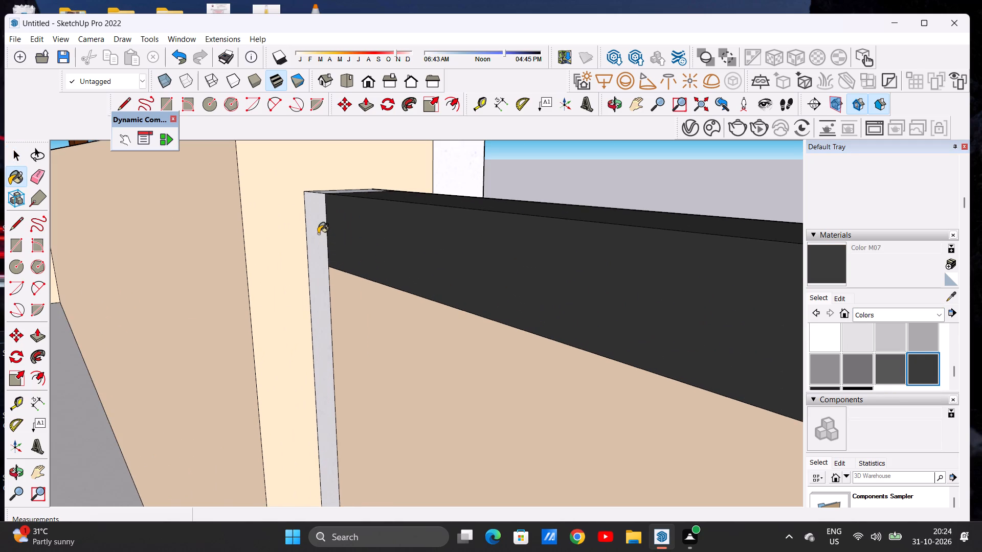
left_click(318, 234)
scroll(345, 235, "down", 12)
left_click(382, 295)
Paint the small top face at the gate's end beside the white frame with Color M07.
scroll(395, 277, "down", 4)
middle_click_drag(482, 281, 241, 294)
scroll(431, 255, "up", 8)
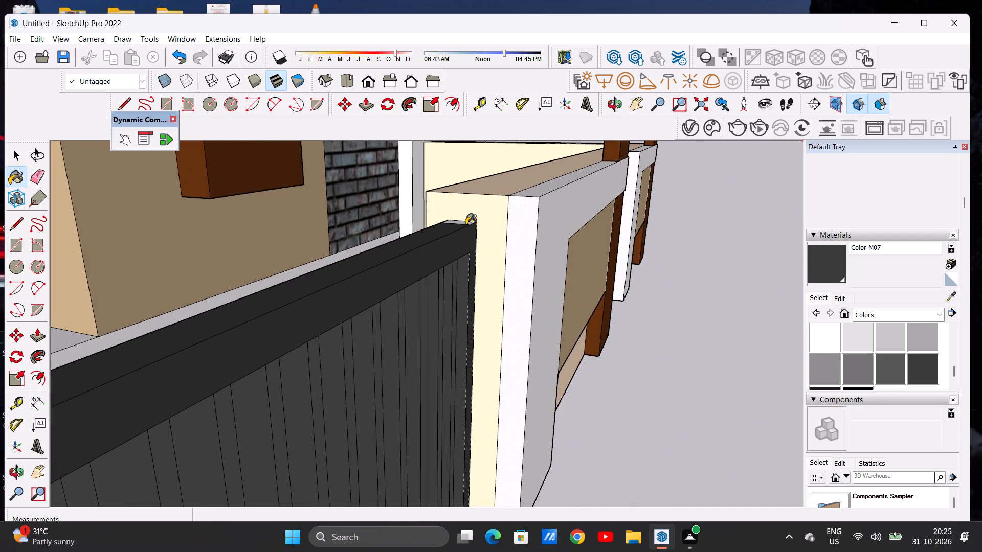
scroll(466, 225, "up", 6)
left_click(465, 218)
scroll(471, 243, "down", 12)
scroll(511, 254, "up", 1)
scroll(520, 249, "down", 11)
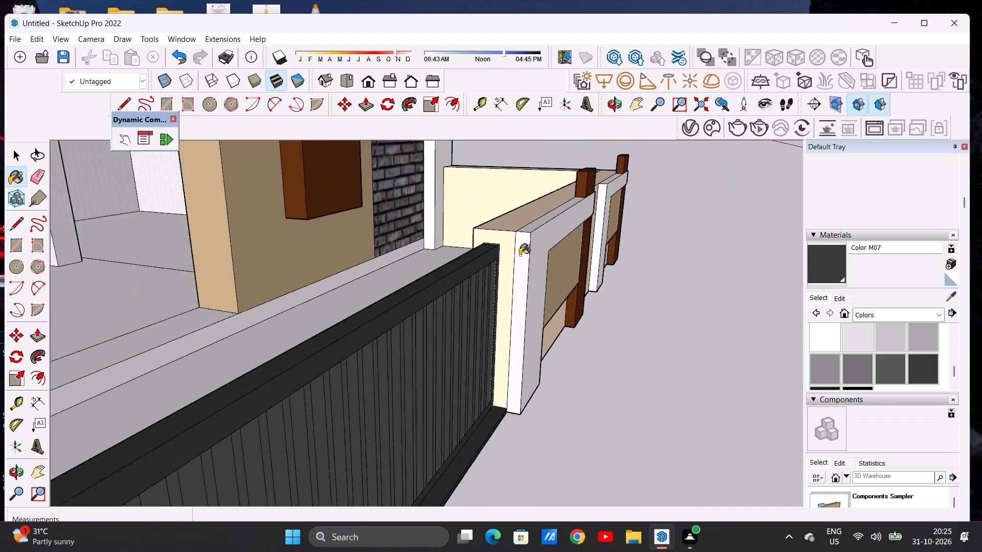
scroll(520, 255, "down", 11)
middle_click_drag(540, 296, 293, 273)
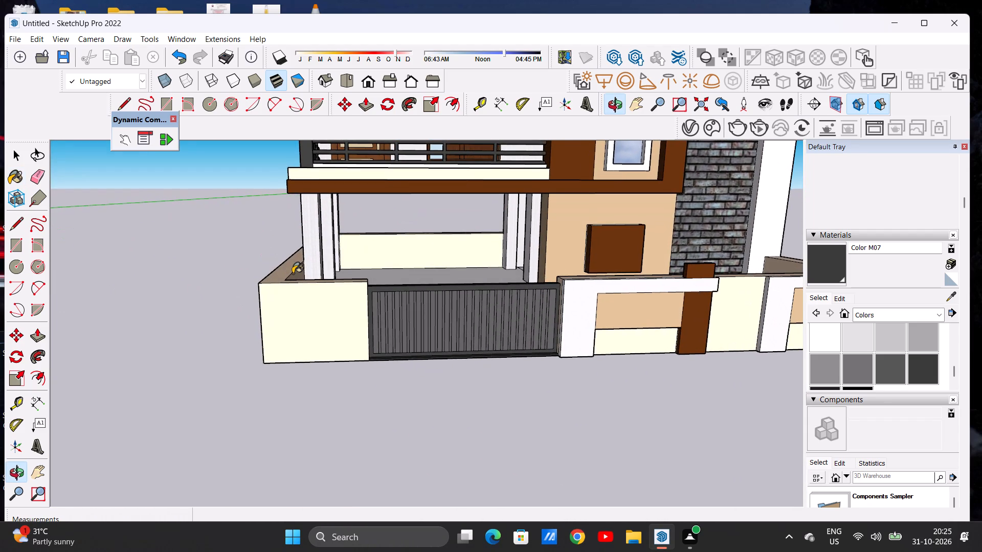
key("space")
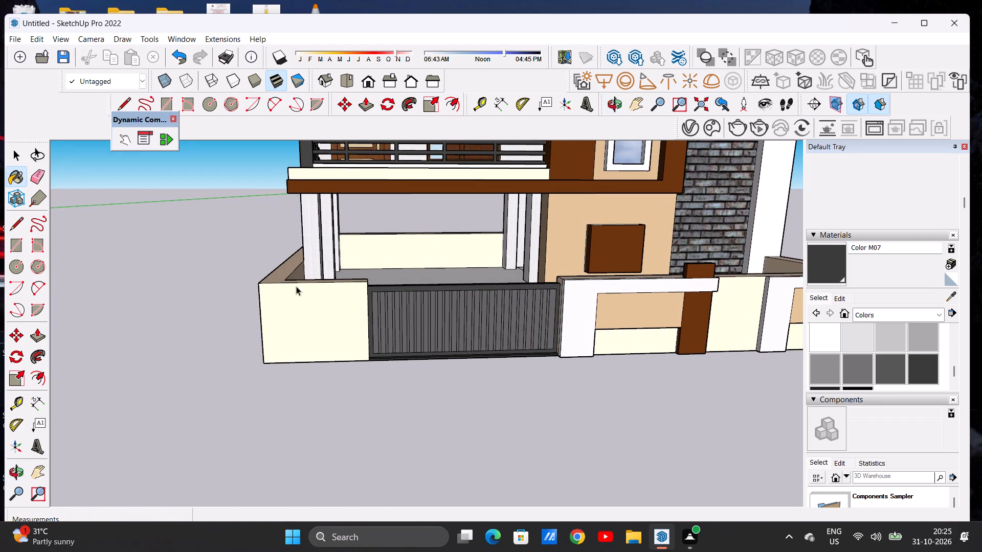
Examine the whole building's front and side facades from different angles and distances.
scroll(298, 305, "down", 20)
scroll(298, 305, "down", 5)
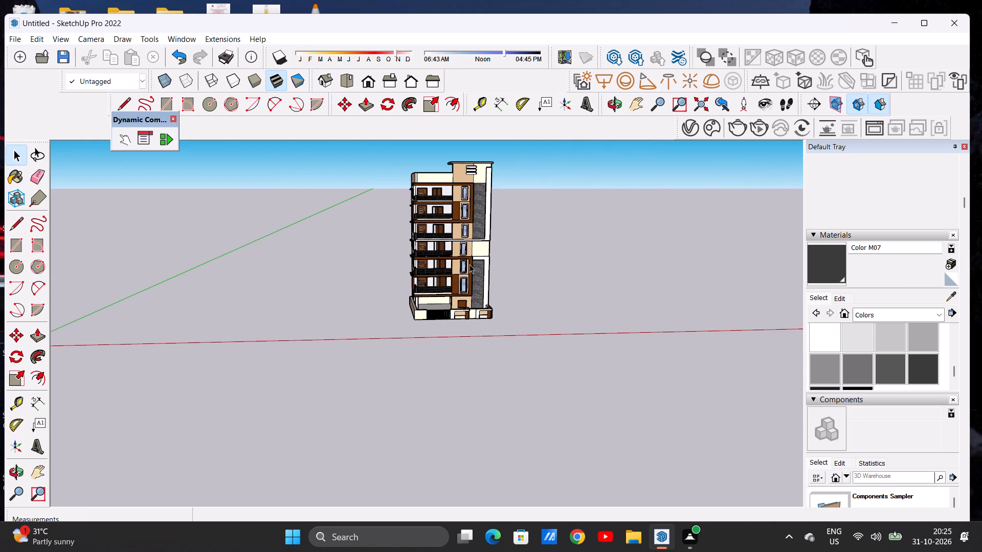
scroll(439, 178, "up", 8)
scroll(456, 231, "up", 6)
middle_click(500, 244)
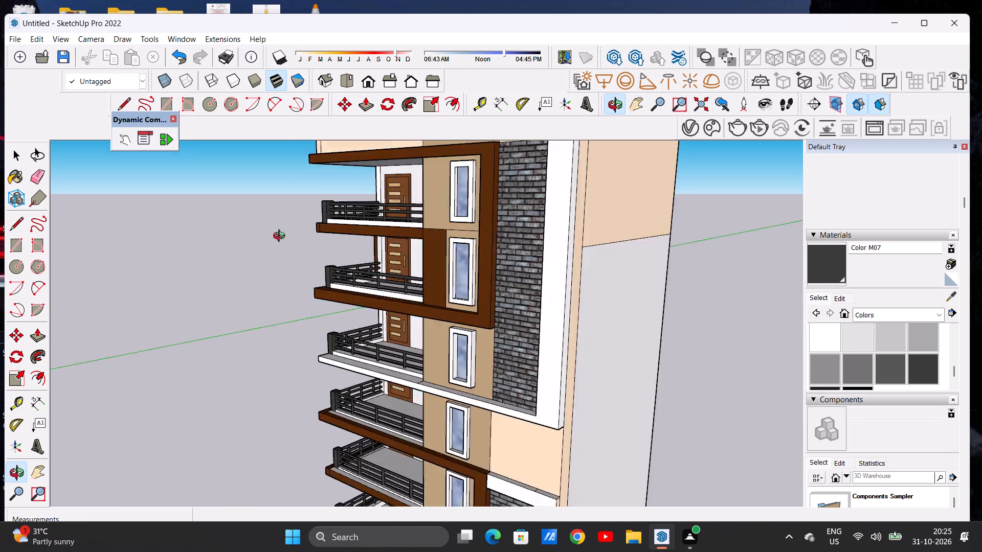
scroll(502, 240, "up", 1)
scroll(497, 244, "down", 5)
middle_click_drag(500, 253, 520, 252)
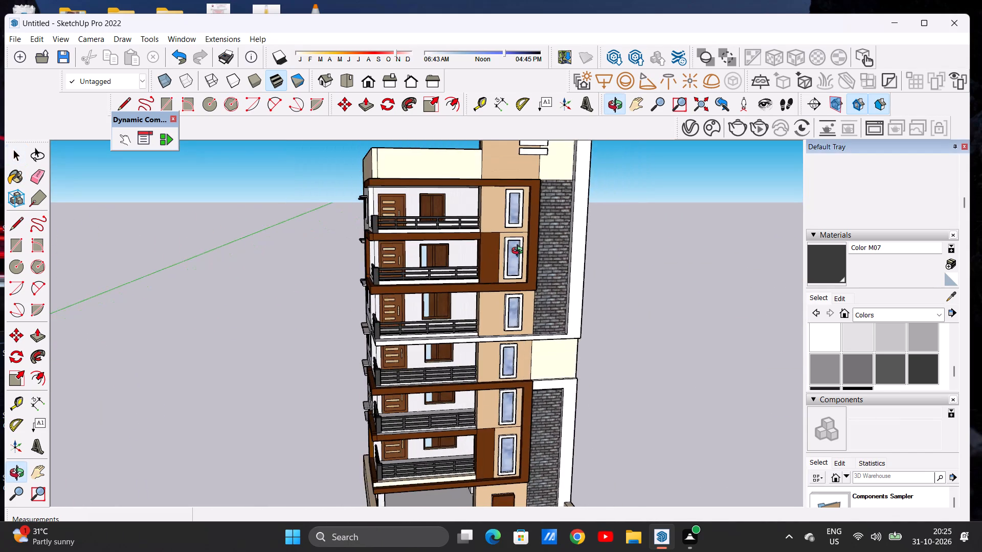
middle_click_drag(520, 252, 602, 241)
middle_click_drag(322, 281, 225, 290)
scroll(399, 236, "down", 7)
scroll(409, 237, "up", 7)
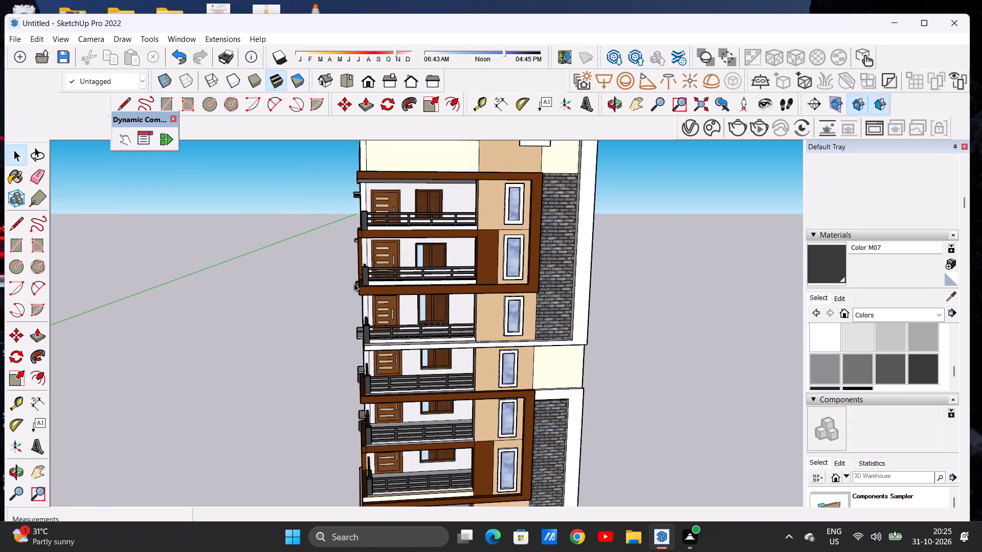
scroll(528, 257, "down", 13)
scroll(534, 248, "up", 1)
scroll(532, 244, "down", 11)
scroll(496, 305, "up", 8)
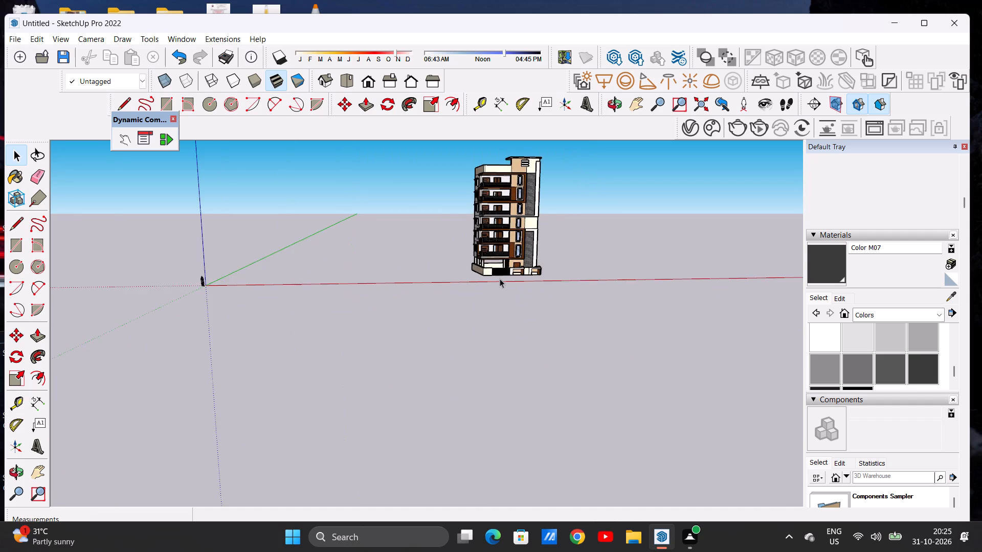
scroll(502, 258, "down", 2)
scroll(502, 258, "up", 19)
scroll(477, 266, "down", 1)
scroll(479, 276, "up", 4)
scroll(480, 291, "down", 1)
scroll(481, 294, "up", 3)
scroll(531, 310, "up", 1)
Paint the parking floor, its front strip and the step edge facing the gate with Field Square Tile from the Tile collection.
middle_click_drag(531, 310, 522, 307)
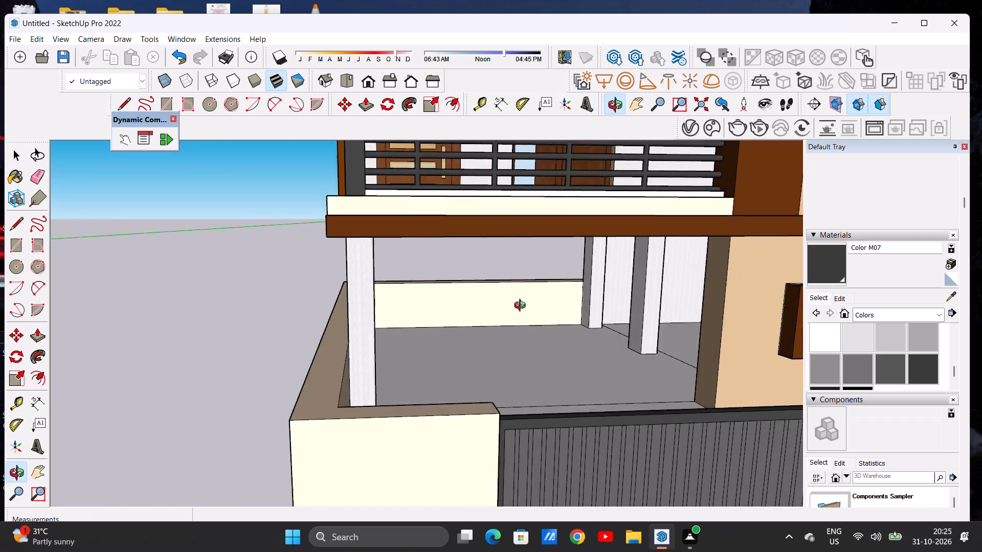
middle_click_drag(522, 307, 487, 319)
scroll(475, 275, "down", 6)
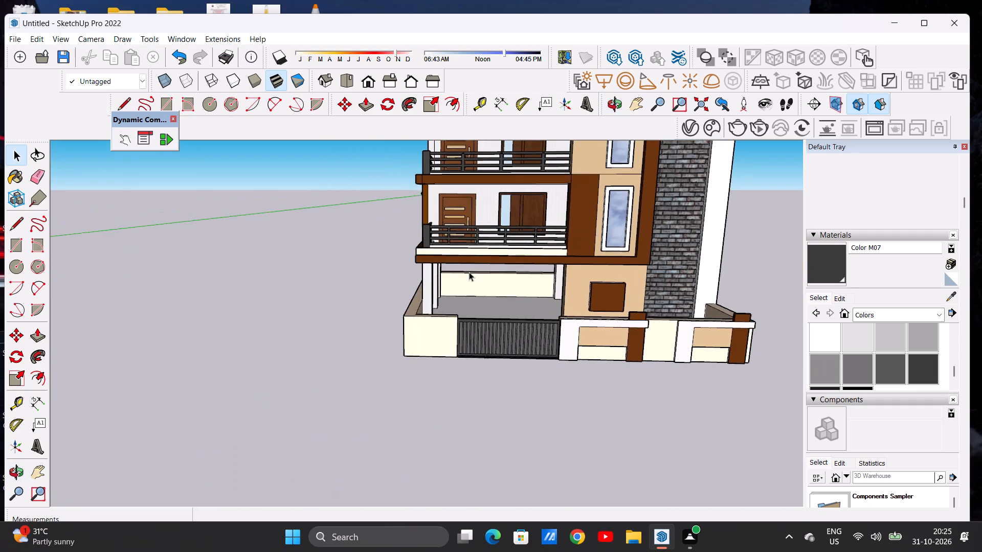
scroll(469, 272, "up", 1)
scroll(469, 272, "down", 2)
middle_click_drag(467, 317, 477, 412)
scroll(517, 359, "up", 2)
scroll(520, 349, "down", 1)
scroll(523, 346, "up", 3)
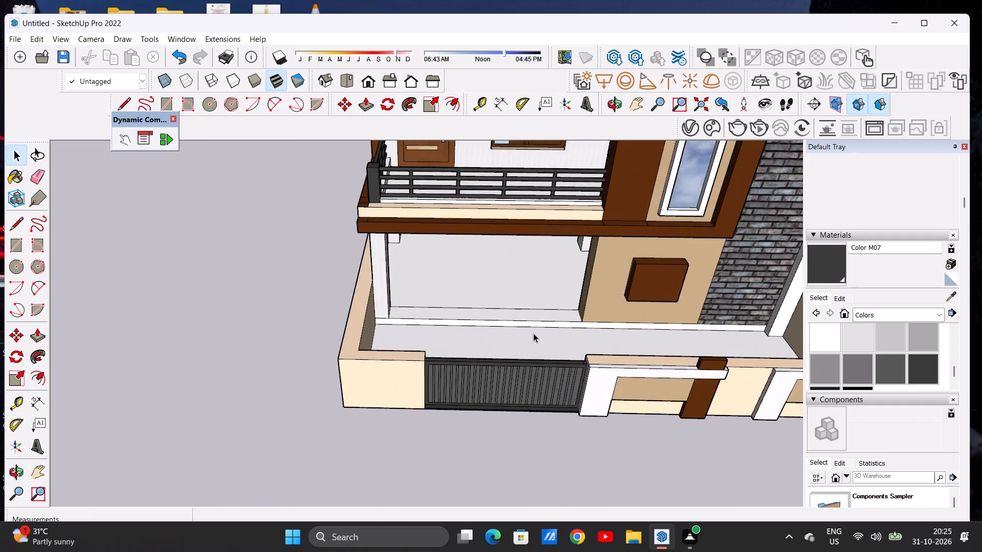
scroll(535, 332, "up", 10)
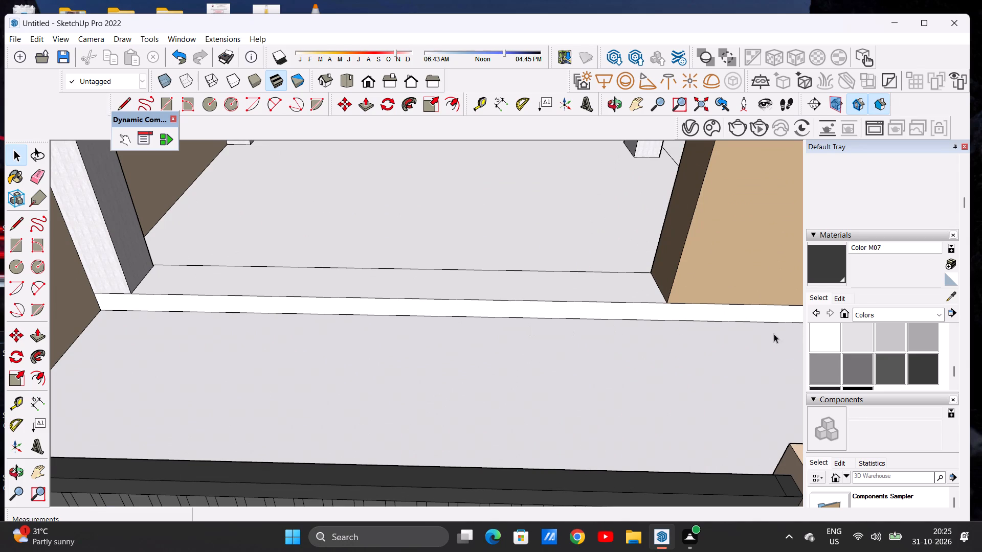
left_click(869, 313)
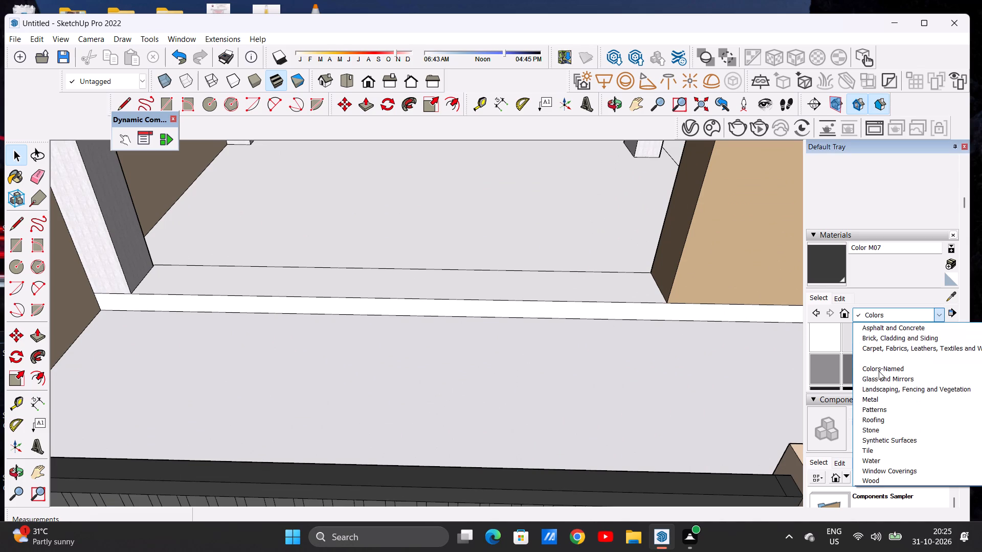
left_click(891, 450)
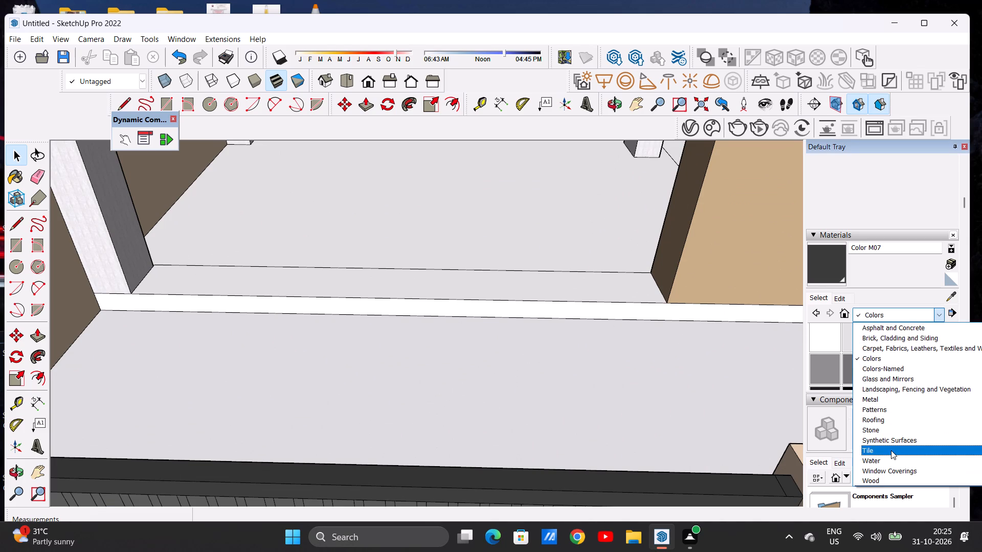
left_click(886, 375)
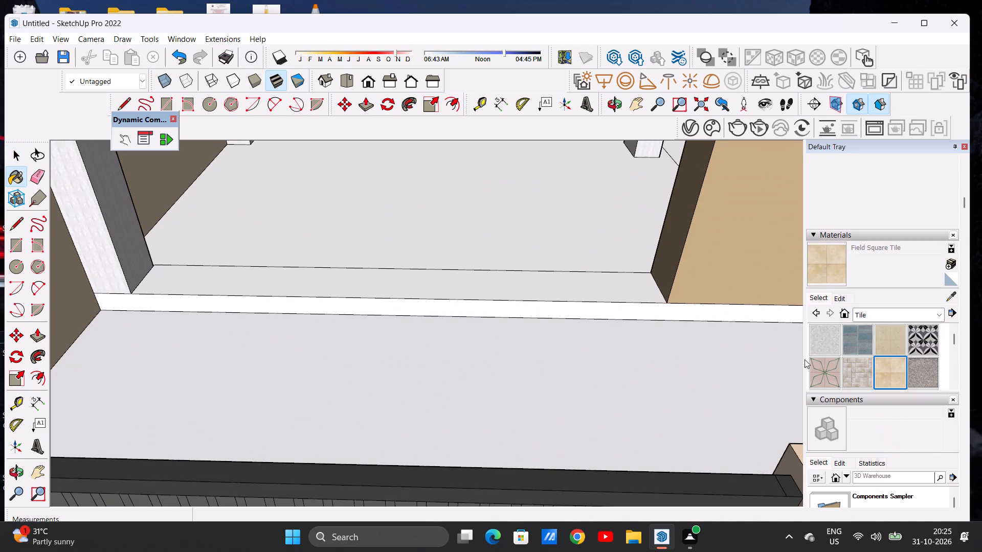
left_click(502, 254)
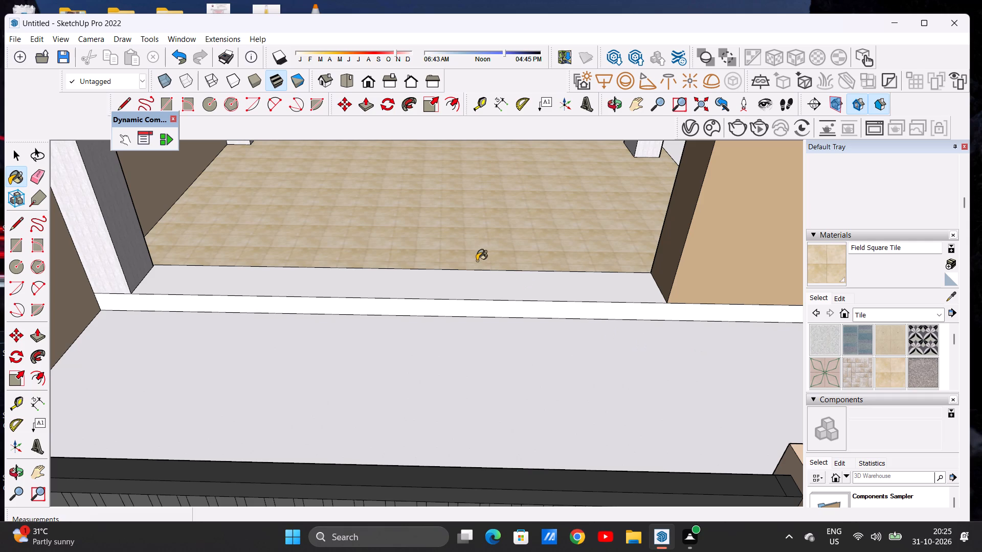
left_click(462, 282)
left_click(451, 307)
scroll(431, 321, "down", 7)
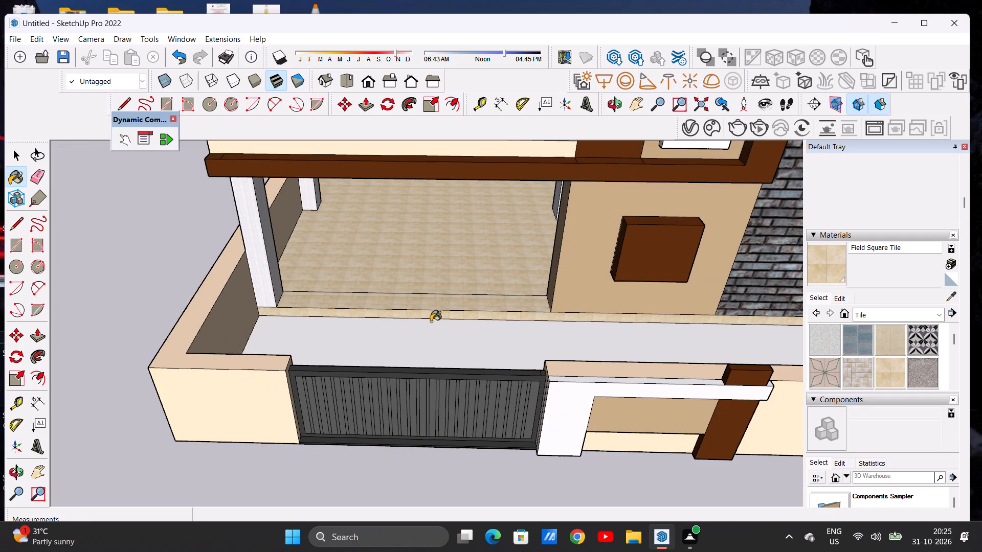
Paint the unpainted floor section beyond the columns beside the parking floor with Field Square Tile.
middle_click_drag(433, 304, 557, 218)
scroll(440, 291, "up", 9)
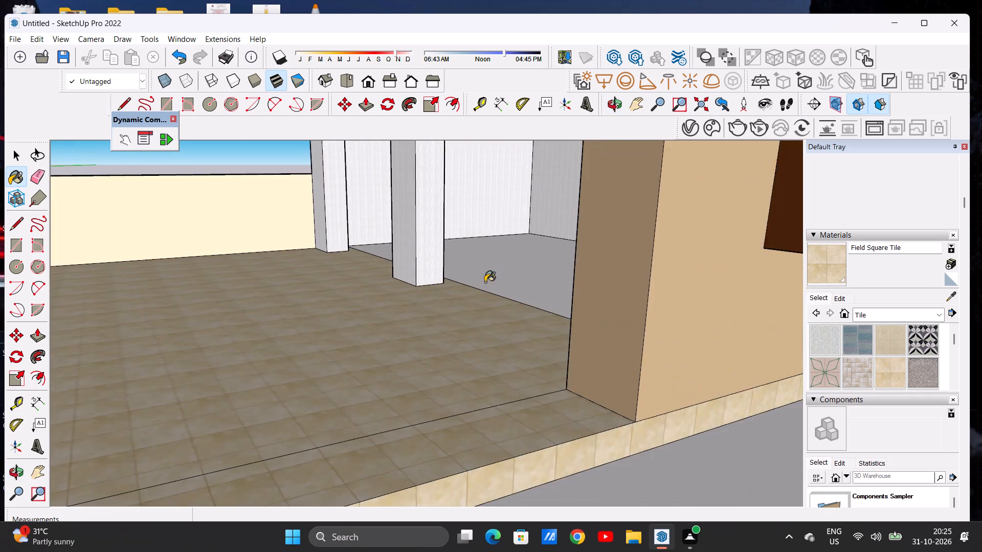
scroll(485, 282, "up", 3)
scroll(486, 282, "down", 1)
left_click(504, 274)
Examine the tiled parking floor, the gate front and the lower facade from different angles and distances.
scroll(481, 295, "down", 7)
scroll(404, 311, "down", 6)
middle_click_drag(382, 287, 380, 287)
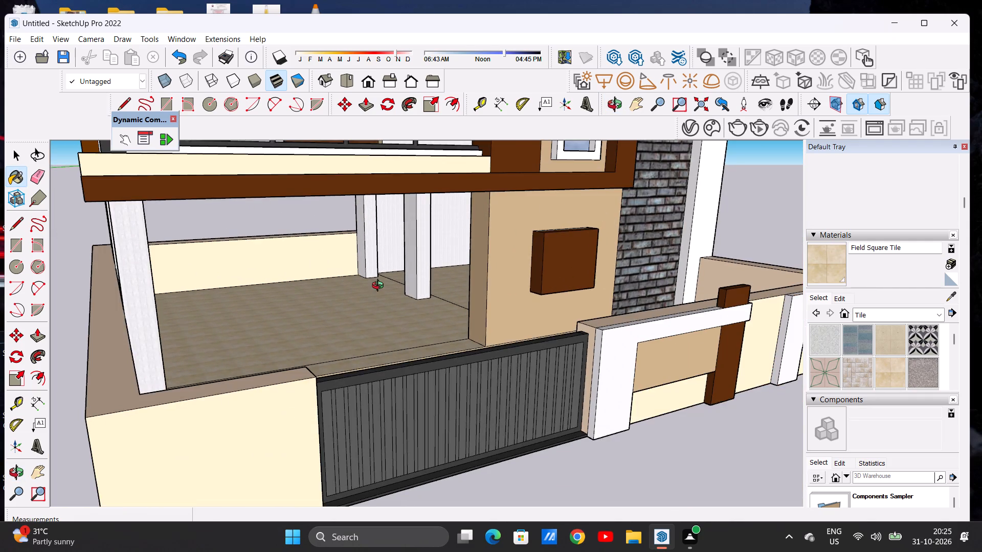
middle_click_drag(380, 287, 264, 304)
scroll(282, 320, "down", 9)
middle_click_drag(330, 313, 346, 334)
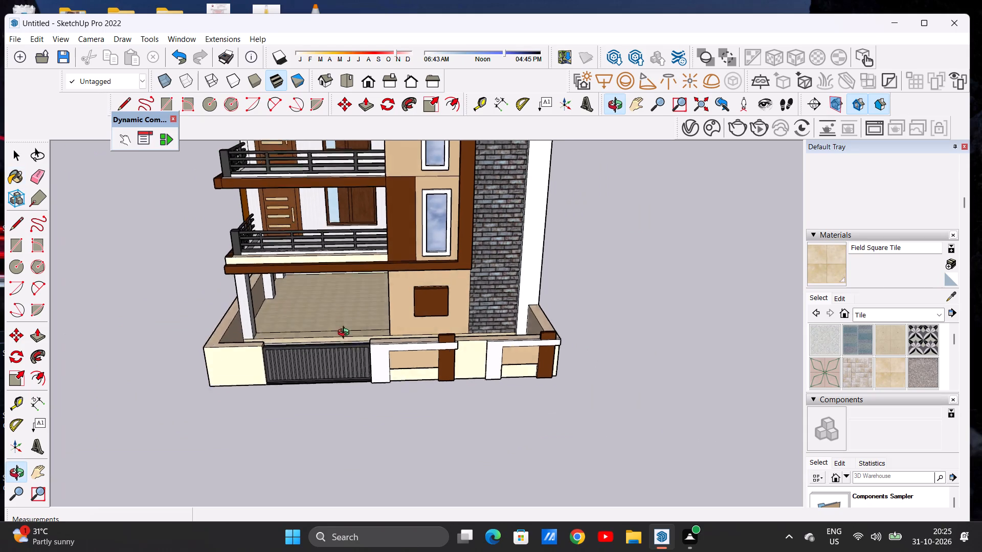
middle_click_drag(346, 334, 347, 371)
middle_click_drag(304, 345, 362, 321)
scroll(310, 324, "up", 4)
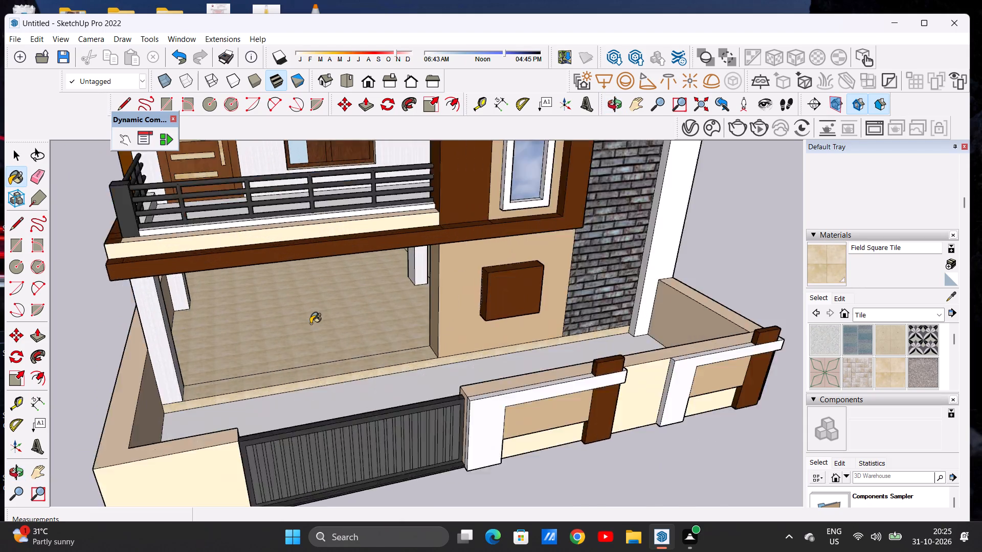
scroll(310, 324, "up", 10)
middle_click_drag(329, 323, 390, 291)
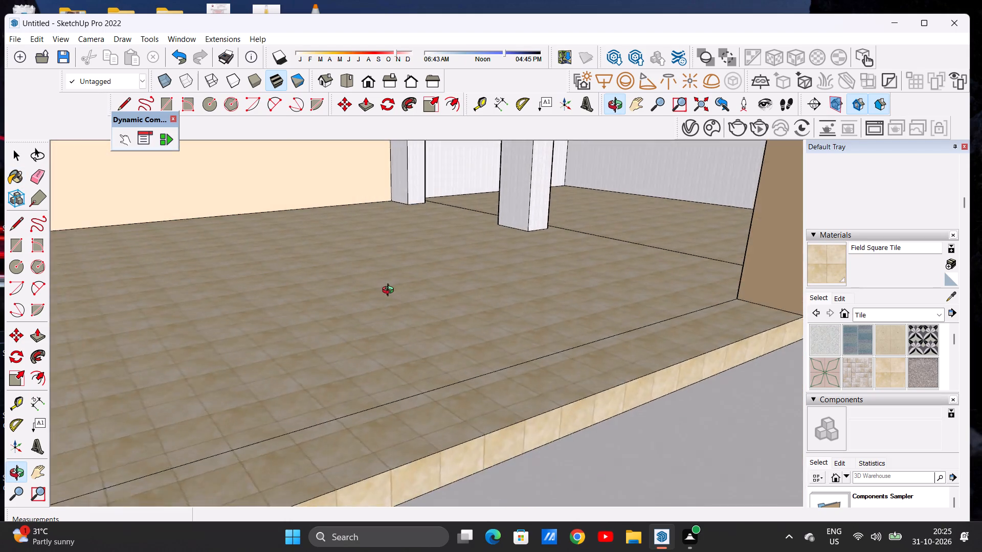
middle_click_drag(390, 291, 307, 301)
scroll(320, 317, "down", 18)
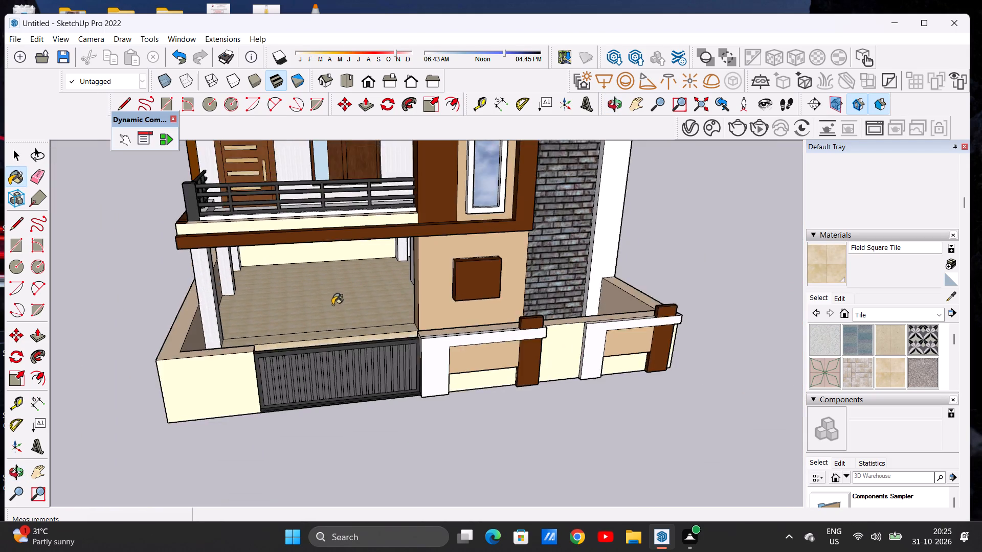
scroll(332, 305, "down", 10)
middle_click_drag(334, 310, 492, 311)
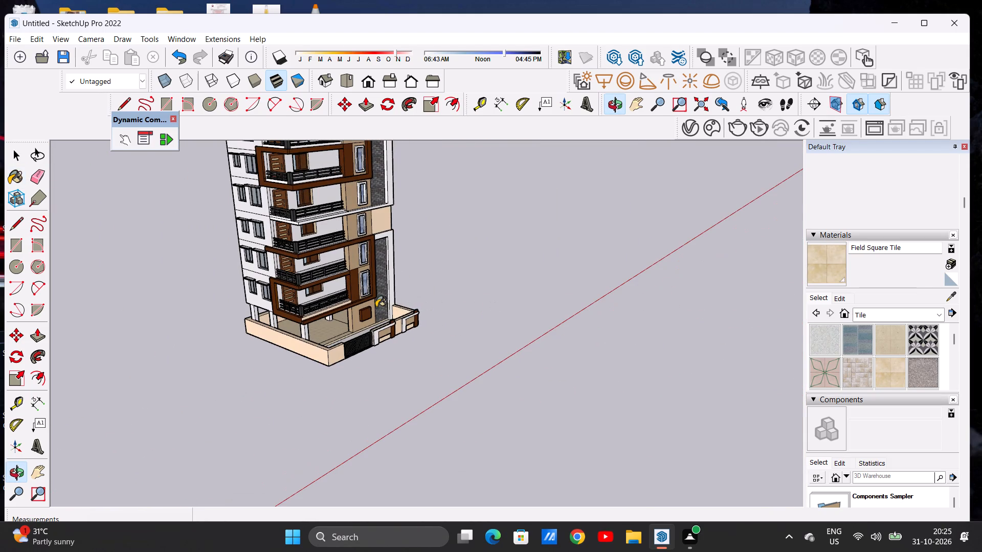
Paint the open ground strip between the parking step and the gate wall with Field Rectangle Tile from the Tile collection.
scroll(375, 309, "down", 6)
middle_click_drag(353, 331, 386, 392)
scroll(350, 357, "up", 12)
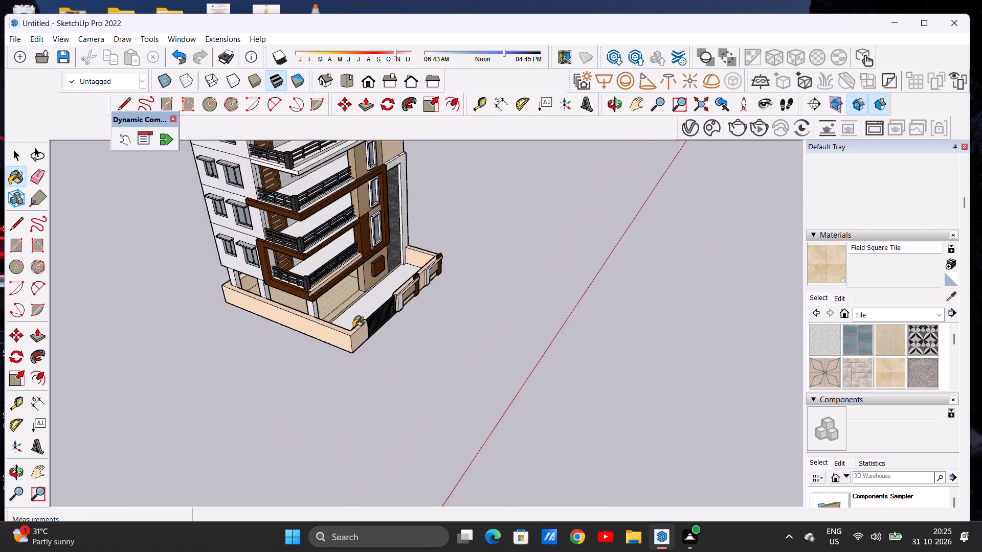
scroll(353, 327, "up", 13)
middle_click_drag(359, 325, 368, 358)
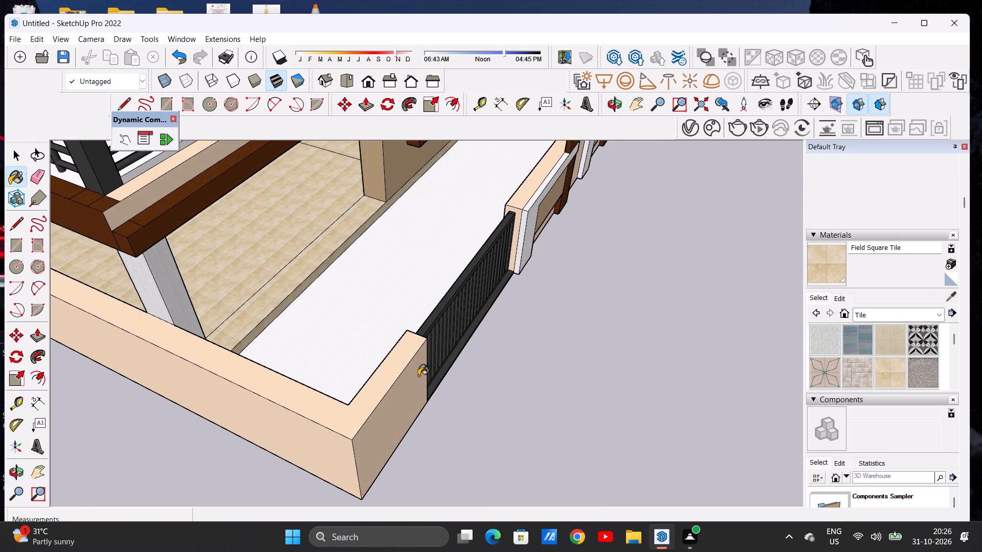
key("space")
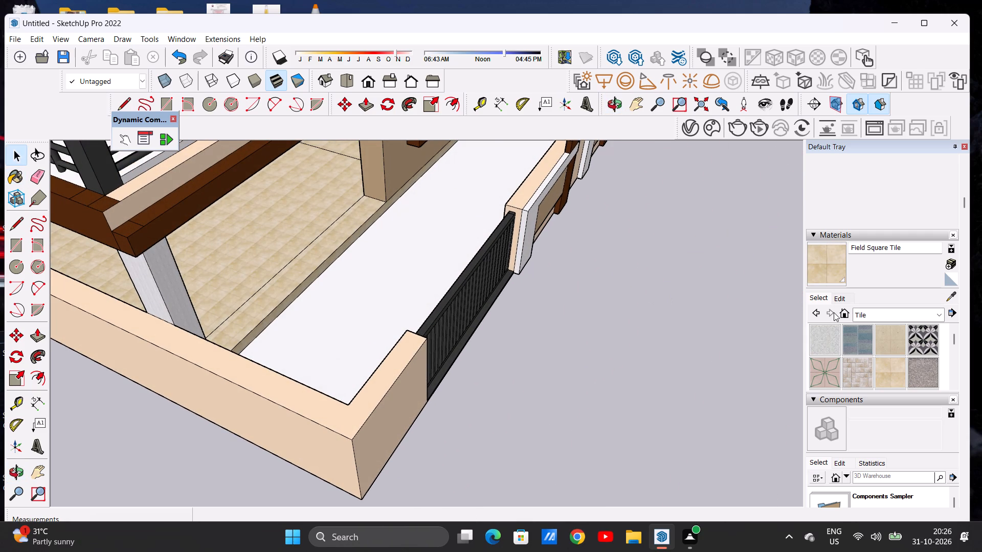
left_click(858, 371)
left_click(393, 290)
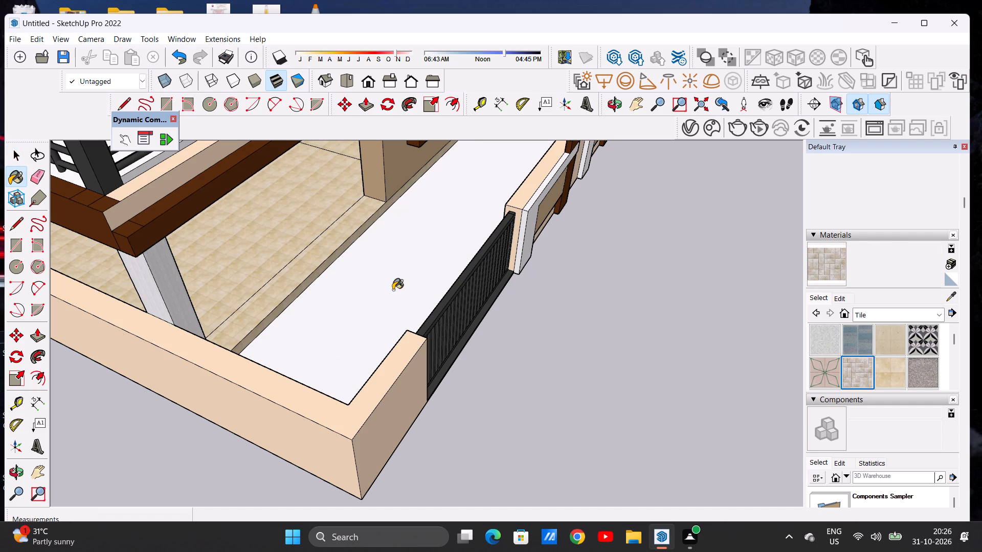
scroll(380, 299, "up", 13)
scroll(418, 302, "down", 20)
scroll(418, 302, "down", 1)
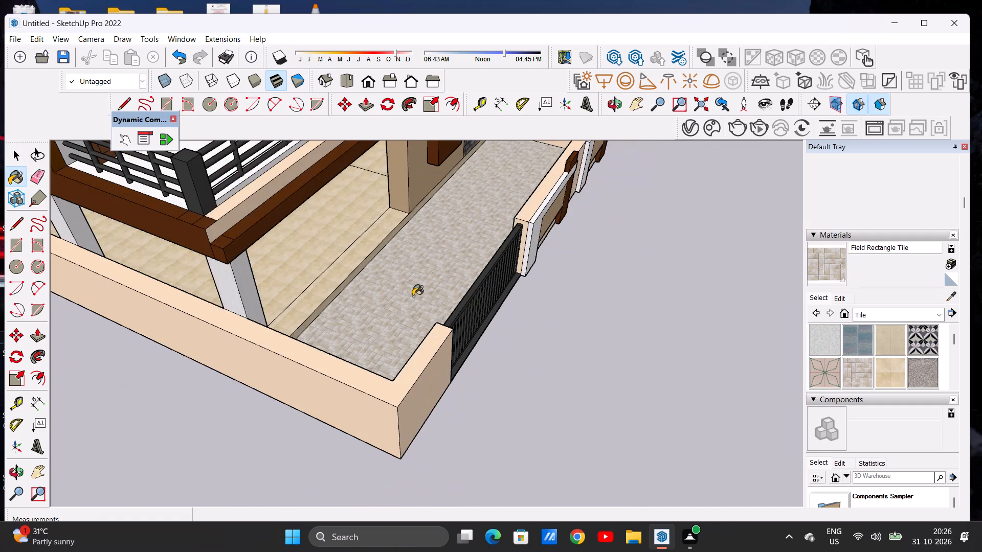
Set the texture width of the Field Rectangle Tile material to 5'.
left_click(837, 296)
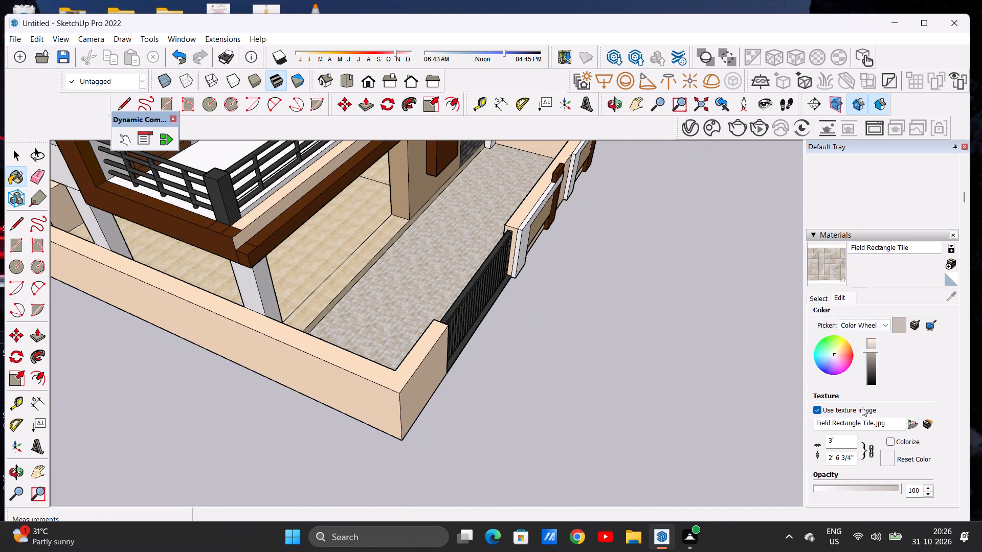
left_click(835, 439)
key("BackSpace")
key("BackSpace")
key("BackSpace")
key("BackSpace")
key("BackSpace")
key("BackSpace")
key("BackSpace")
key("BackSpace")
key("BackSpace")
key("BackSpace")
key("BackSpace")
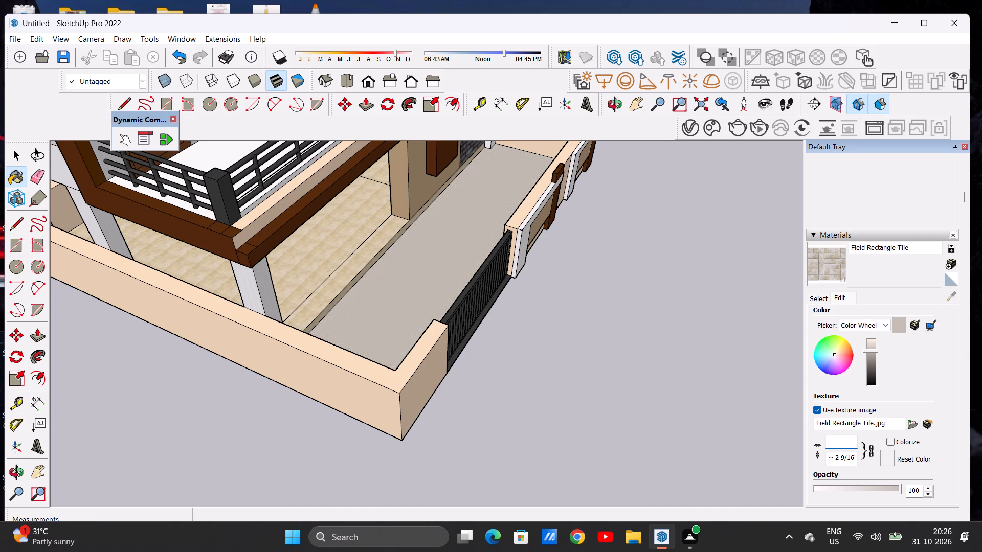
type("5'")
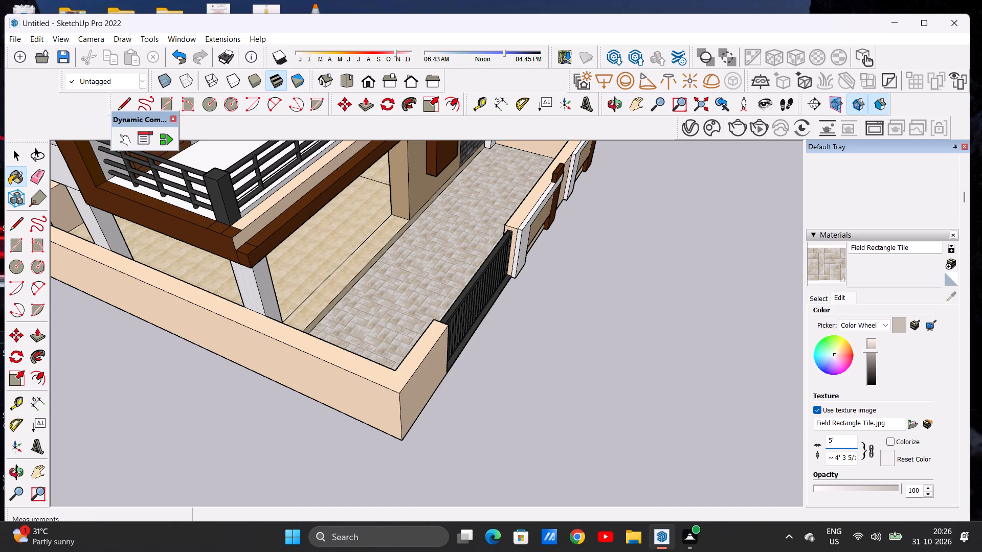
Set the texture width of the Field Rectangle Tile material to 7'.
key("BackSpace")
key("BackSpace")
key("BackSpace")
key("BackSpace")
key("BackSpace")
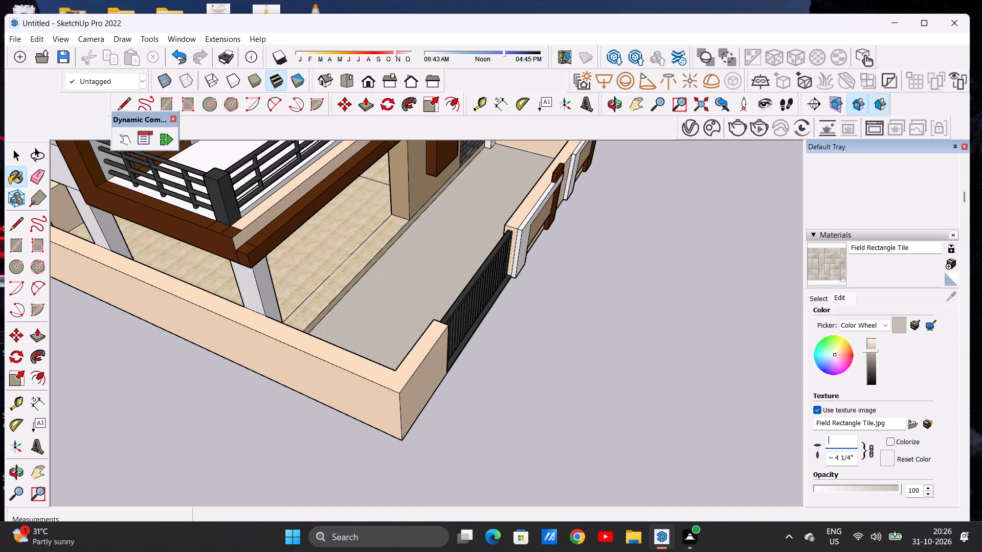
type("7'")
key("Return")
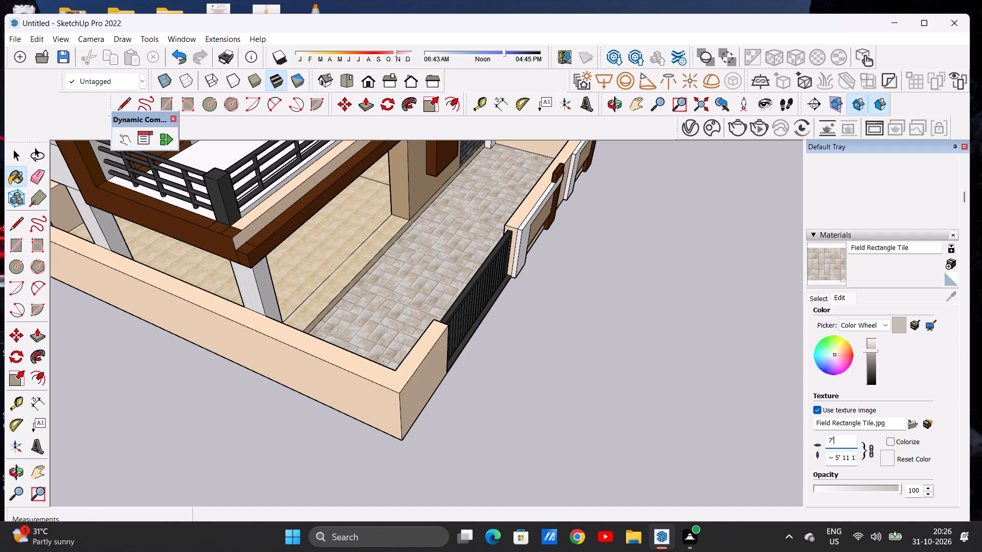
Examine the tiled strip behind the gate and the parking area beneath the building.
scroll(282, 349, "down", 14)
middle_click_drag(463, 319, 365, 271)
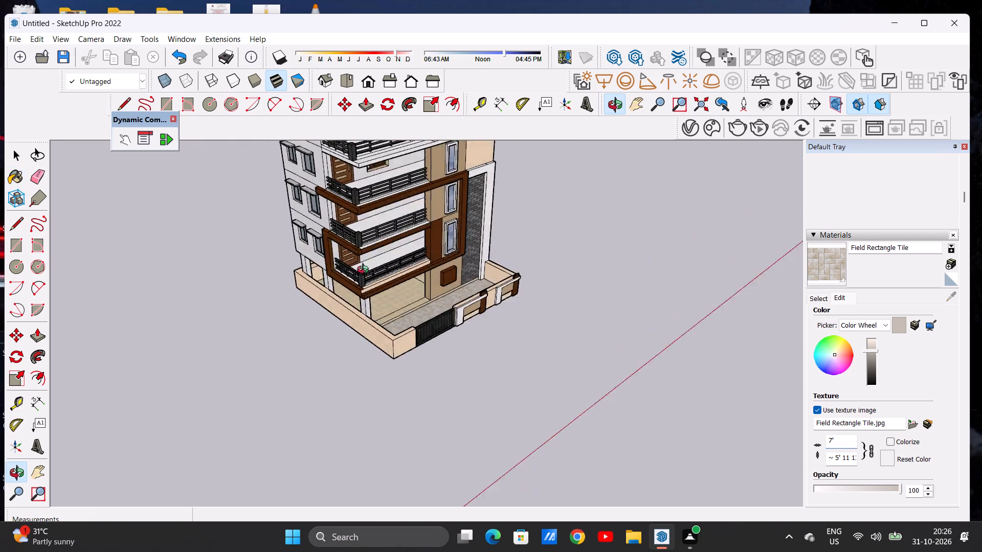
middle_click_drag(365, 271, 304, 269)
scroll(448, 328, "up", 8)
scroll(428, 315, "down", 1)
scroll(428, 315, "up", 3)
left_click(428, 315)
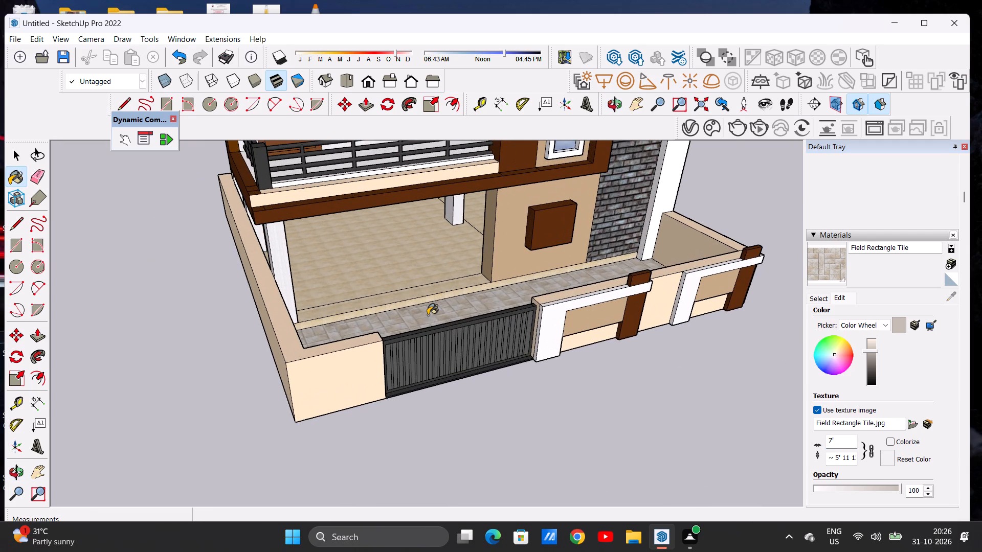
key("space")
scroll(415, 320, "down", 8)
scroll(407, 315, "up", 1)
scroll(407, 315, "down", 7)
middle_click_drag(441, 323, 389, 240)
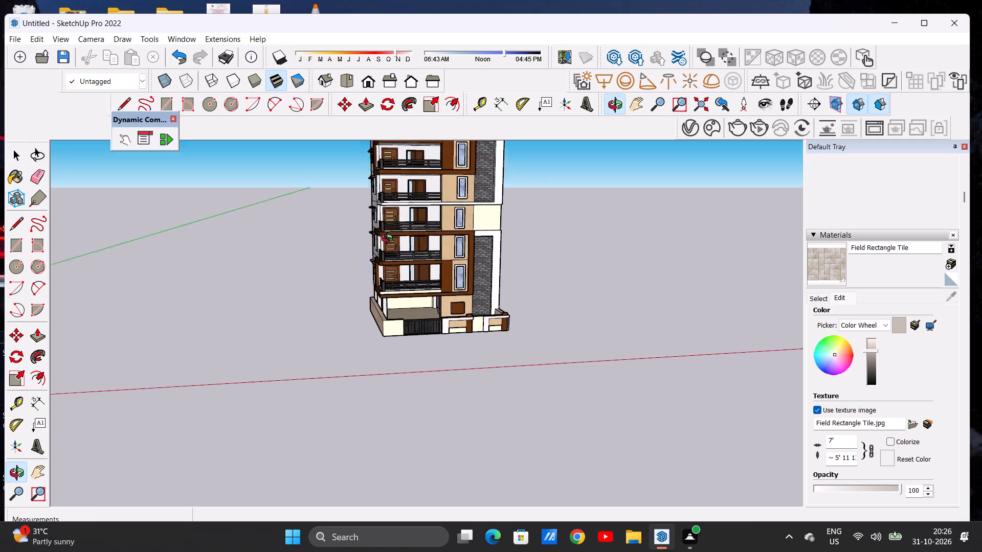
middle_click_drag(389, 240, 346, 238)
scroll(410, 328, "up", 3)
scroll(410, 327, "down", 1)
scroll(410, 327, "up", 17)
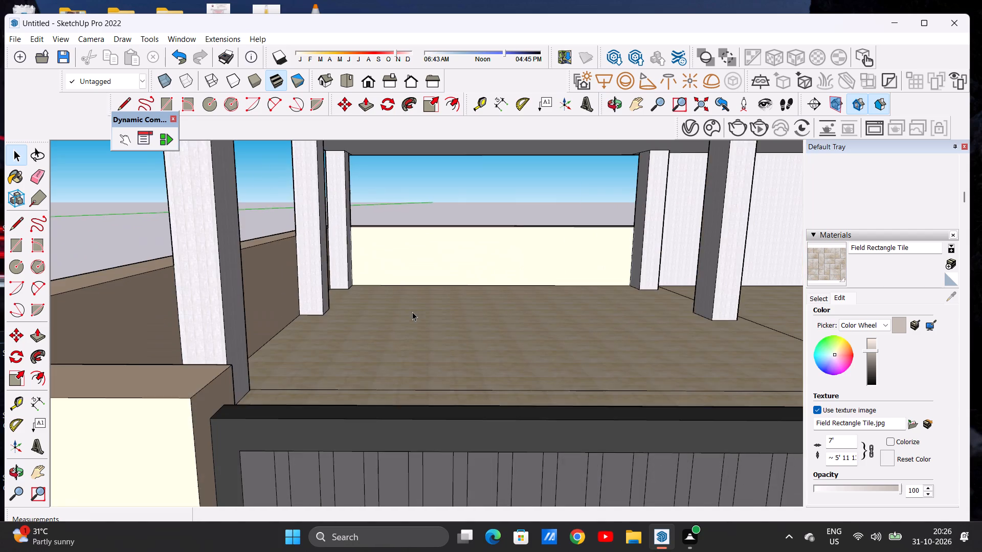
middle_click_drag(394, 306, 620, 337)
Examine the building's side and rear walls, the boundary wall and the whole front from a distance.
scroll(527, 294, "down", 6)
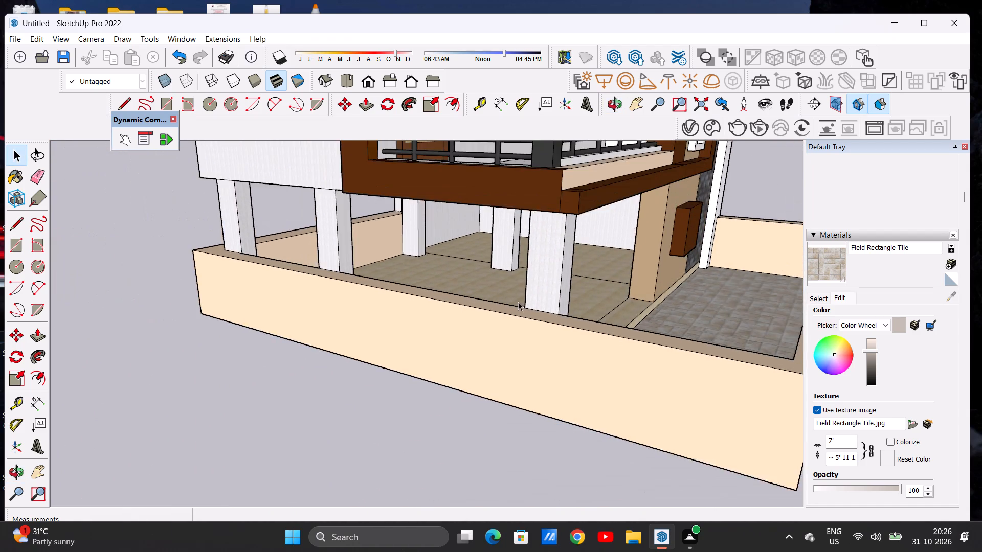
scroll(518, 302, "down", 8)
scroll(454, 324, "down", 8)
scroll(440, 332, "up", 1)
scroll(436, 336, "down", 4)
middle_click_drag(375, 327, 561, 297)
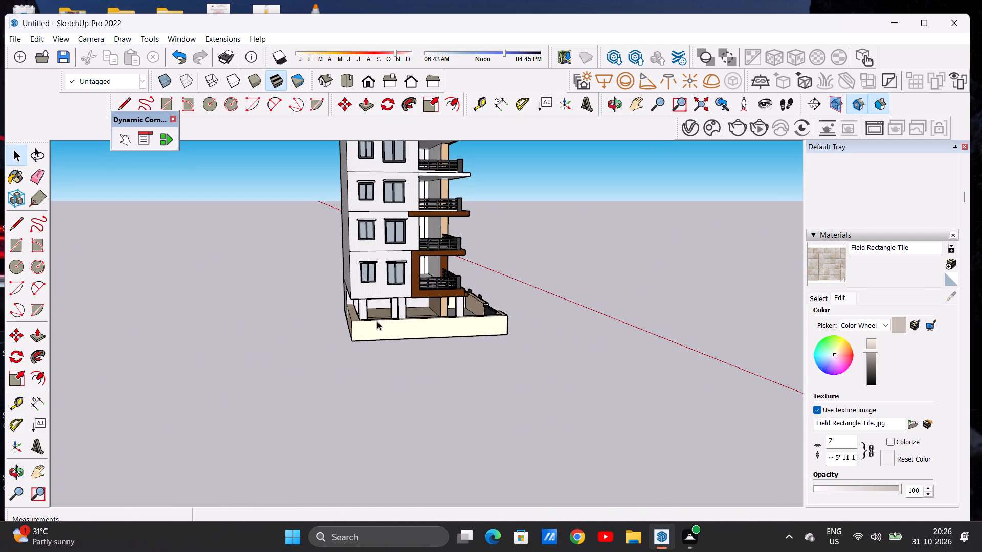
middle_click_drag(362, 324, 564, 307)
scroll(324, 284, "up", 7)
scroll(324, 279, "down", 1)
scroll(324, 279, "up", 11)
scroll(254, 401, "up", 7)
scroll(298, 394, "down", 2)
scroll(298, 394, "up", 1)
scroll(298, 394, "down", 20)
scroll(298, 394, "down", 6)
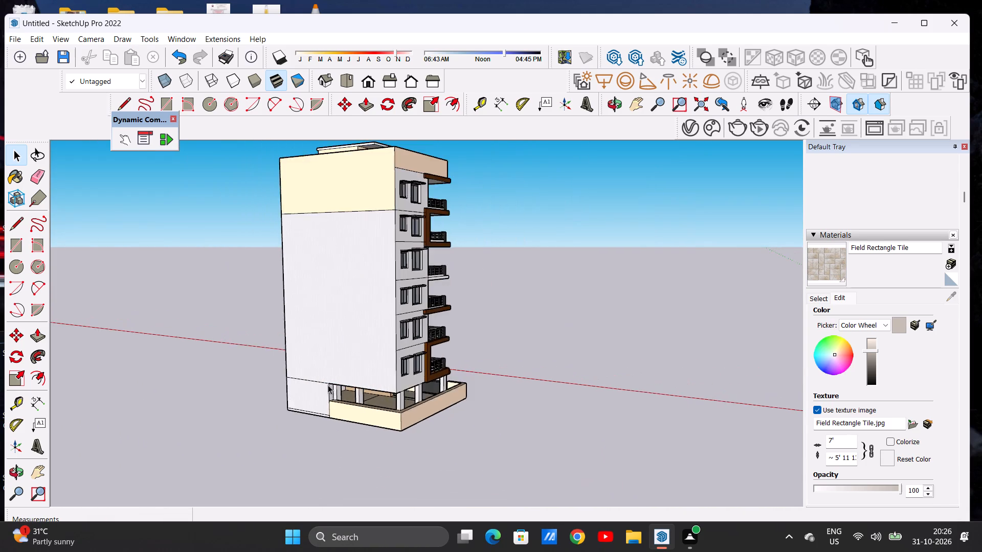
scroll(328, 385, "down", 10)
middle_click_drag(495, 375, 319, 349)
middle_click_drag(500, 349, 312, 348)
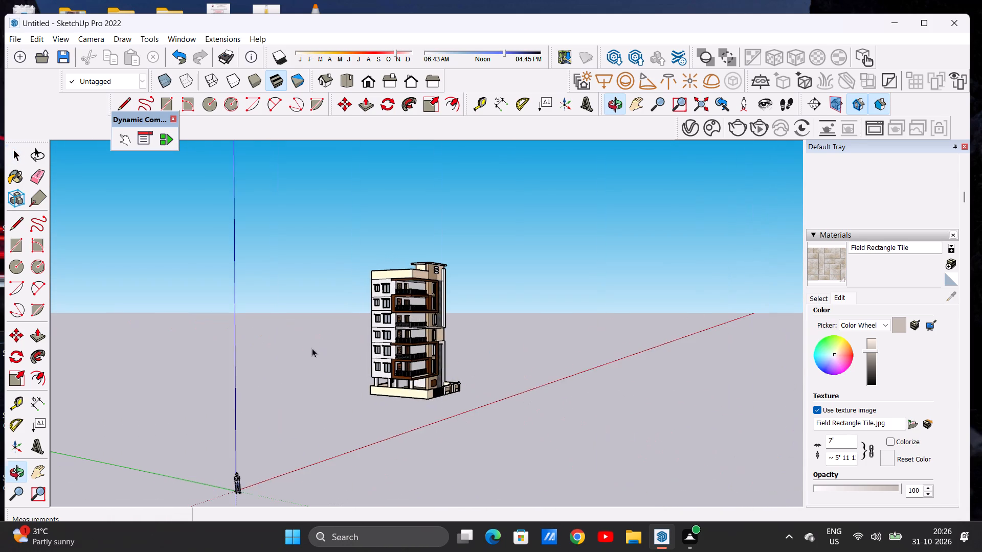
middle_click_drag(496, 344, 234, 353)
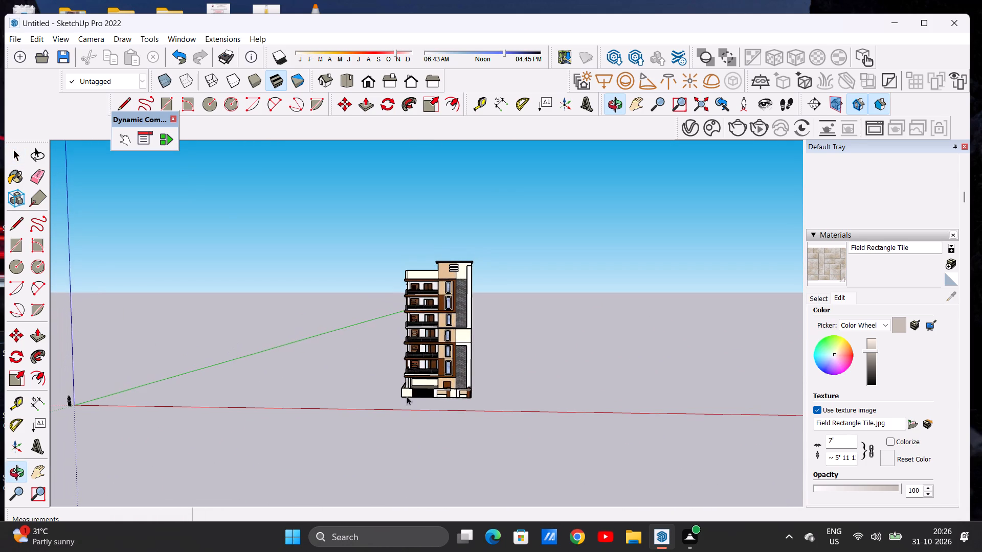
Examine the lowest balcony's door, window, railing and ceiling underside up close.
scroll(430, 389, "up", 8)
scroll(429, 359, "down", 1)
scroll(428, 358, "up", 20)
scroll(428, 358, "up", 2)
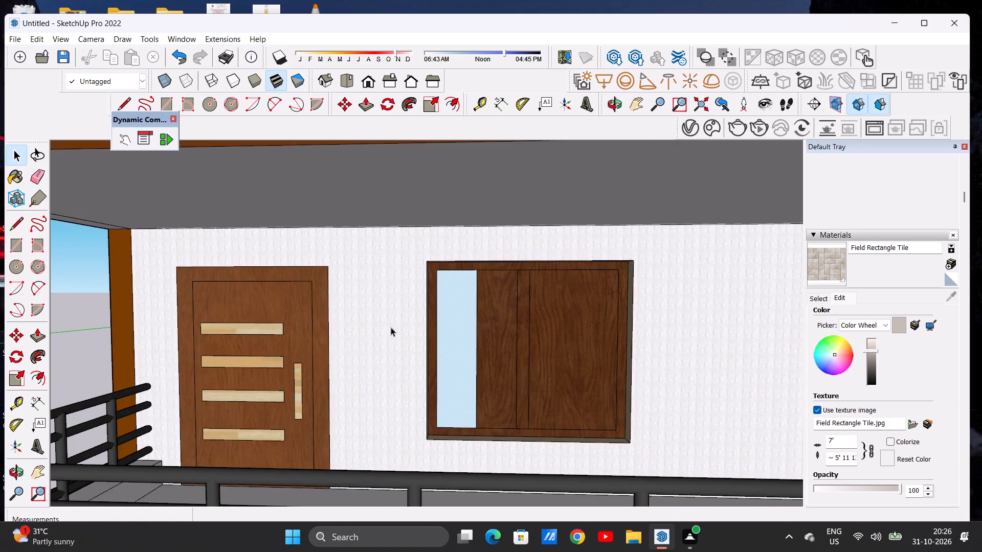
middle_click_drag(390, 337, 392, 263)
scroll(388, 279, "up", 1)
scroll(384, 326, "down", 8)
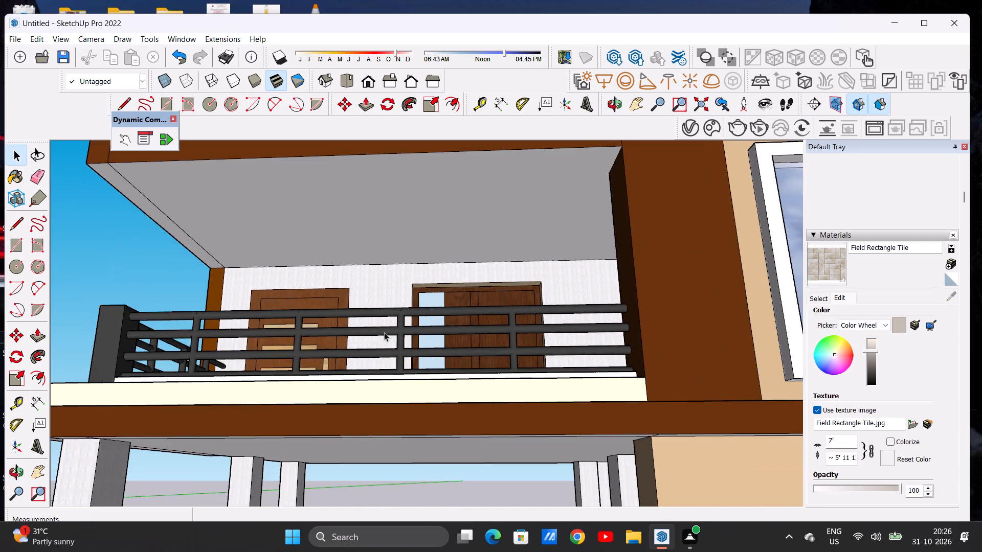
scroll(384, 332, "down", 6)
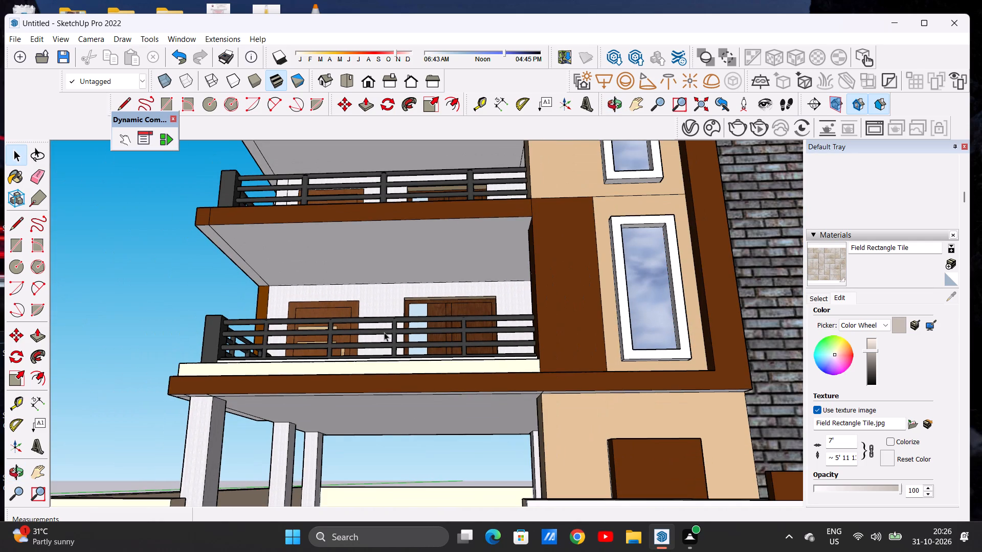
scroll(290, 236, "up", 6)
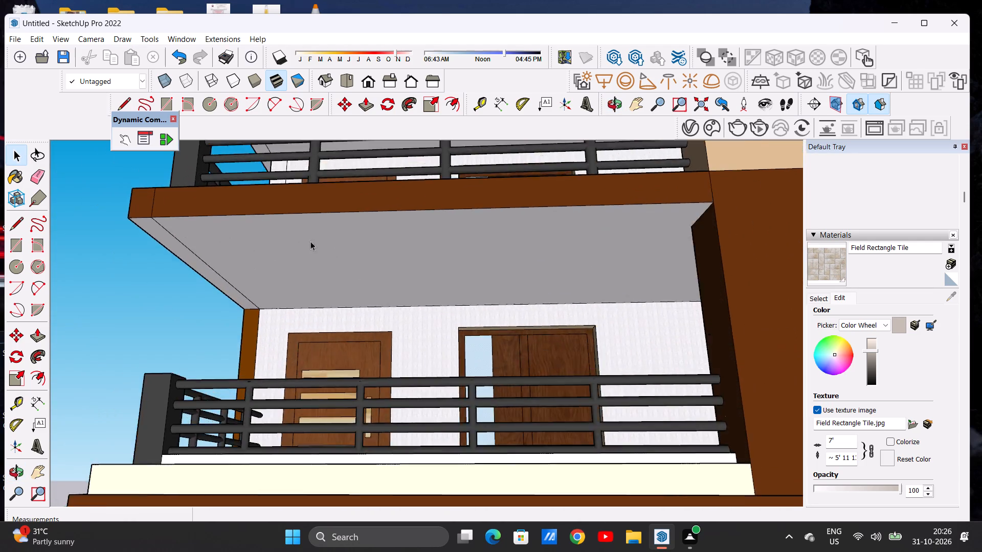
scroll(310, 241, "up", 6)
scroll(323, 244, "down", 1)
scroll(323, 244, "up", 10)
scroll(323, 244, "down", 1)
scroll(323, 244, "up", 9)
scroll(323, 244, "down", 5)
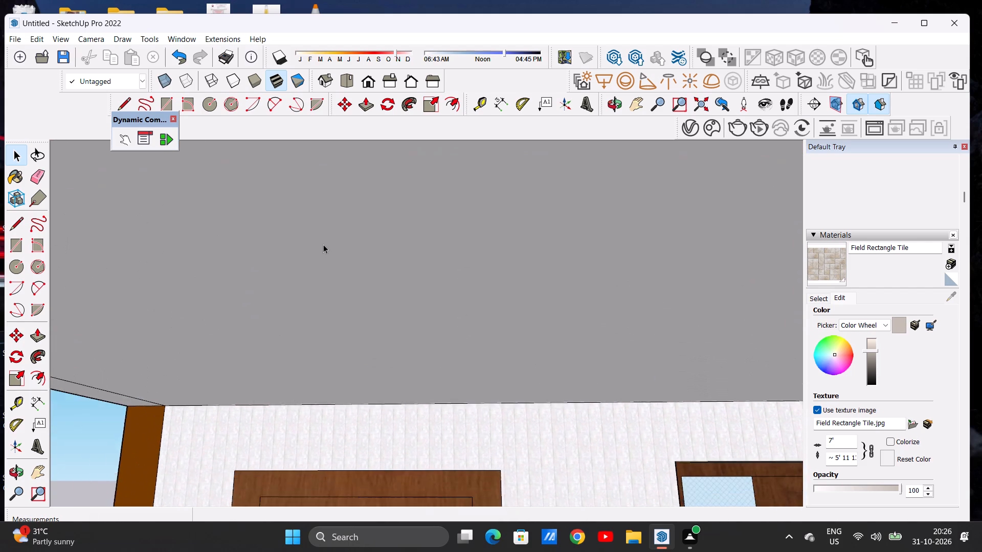
scroll(323, 244, "down", 16)
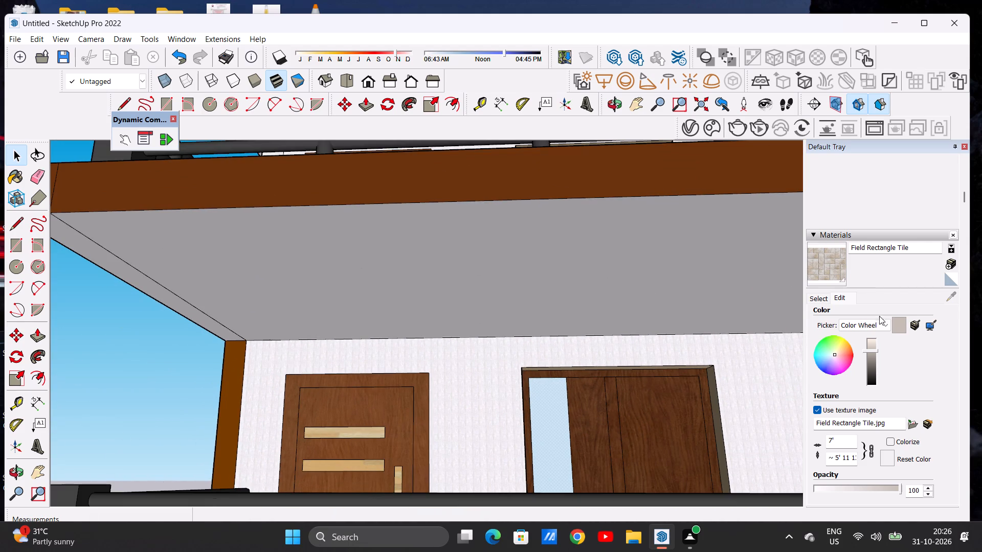
Paint two of the front balcony ceilings with the Blinds Vertical Pattern material from the Window Coverings collection.
left_click(821, 300)
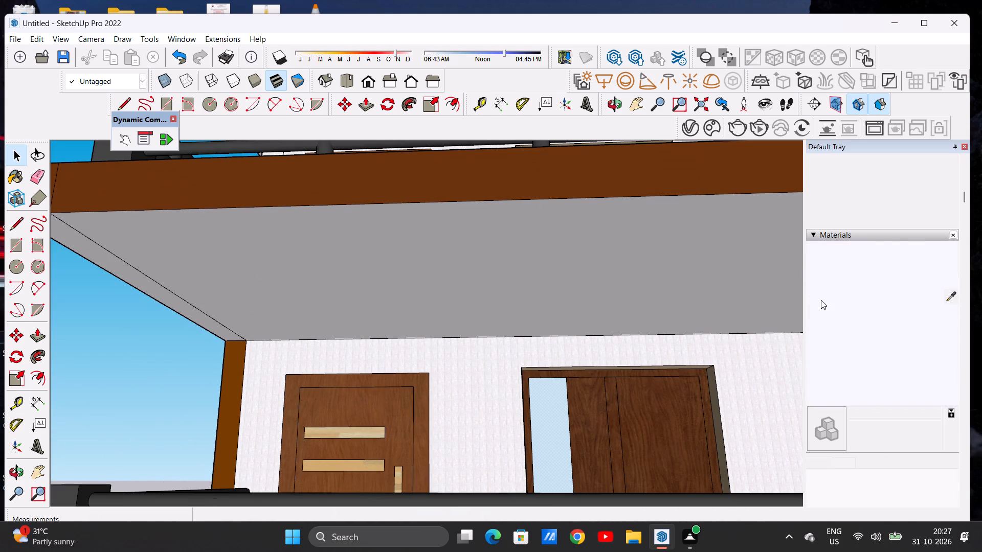
left_click(886, 321)
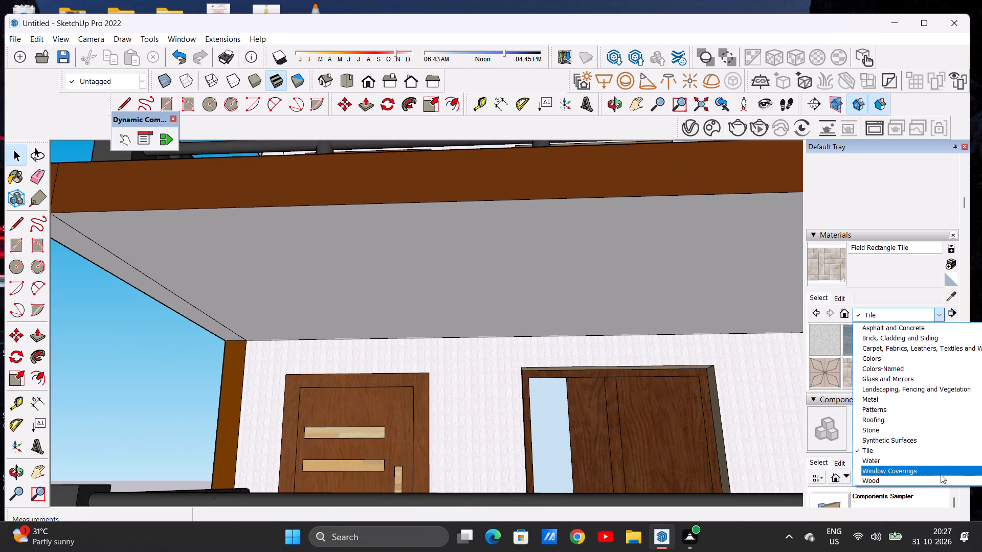
left_click(941, 474)
left_click(919, 343)
left_click(433, 268)
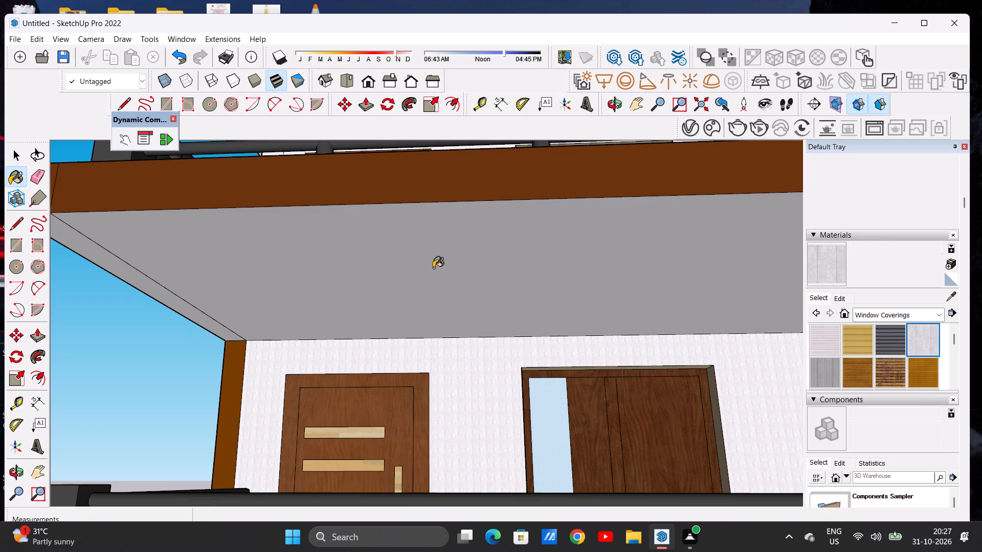
scroll(447, 276, "down", 13)
scroll(447, 208, "up", 6)
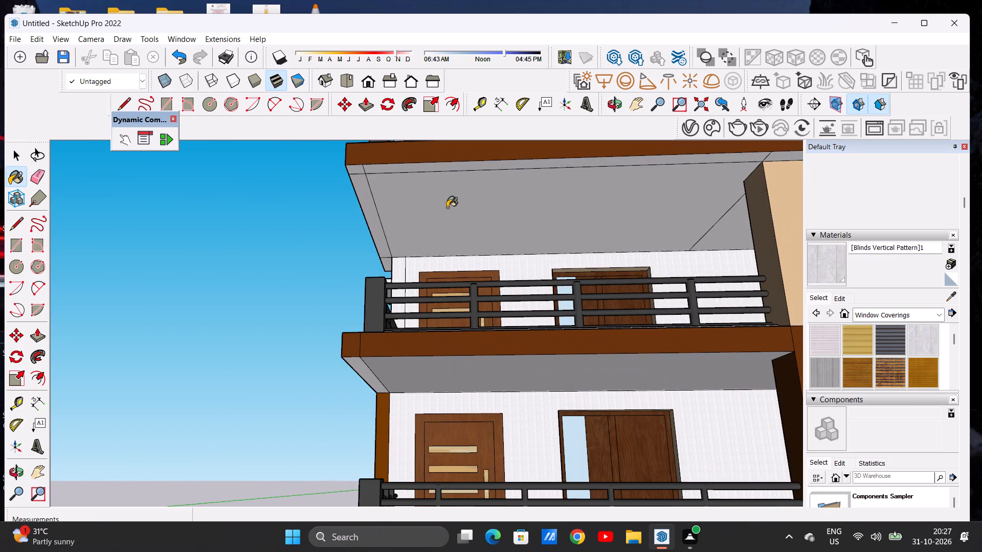
scroll(481, 285, "down", 11)
middle_click_drag(473, 239, 496, 255)
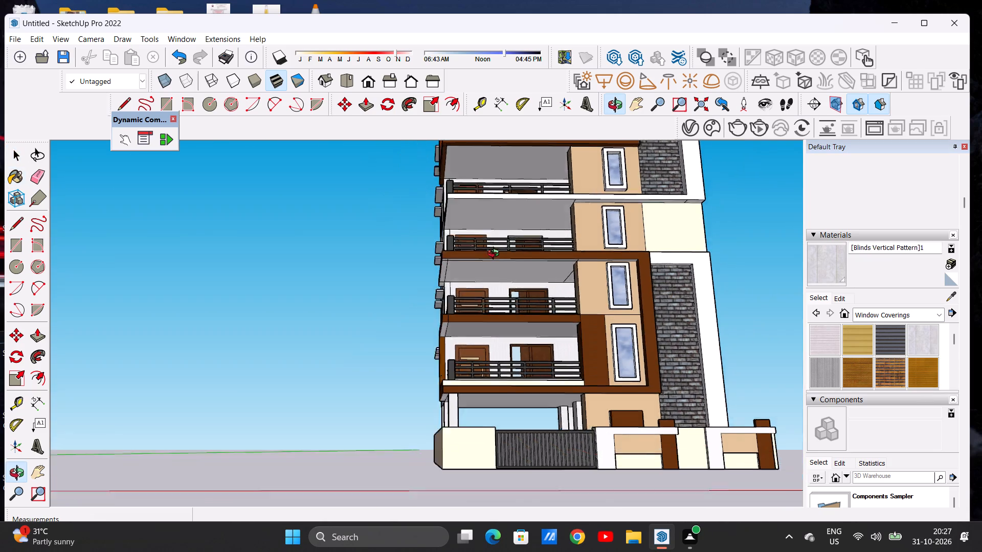
middle_click_drag(496, 255, 470, 252)
scroll(477, 194, "up", 3)
scroll(477, 194, "down", 1)
scroll(477, 194, "up", 17)
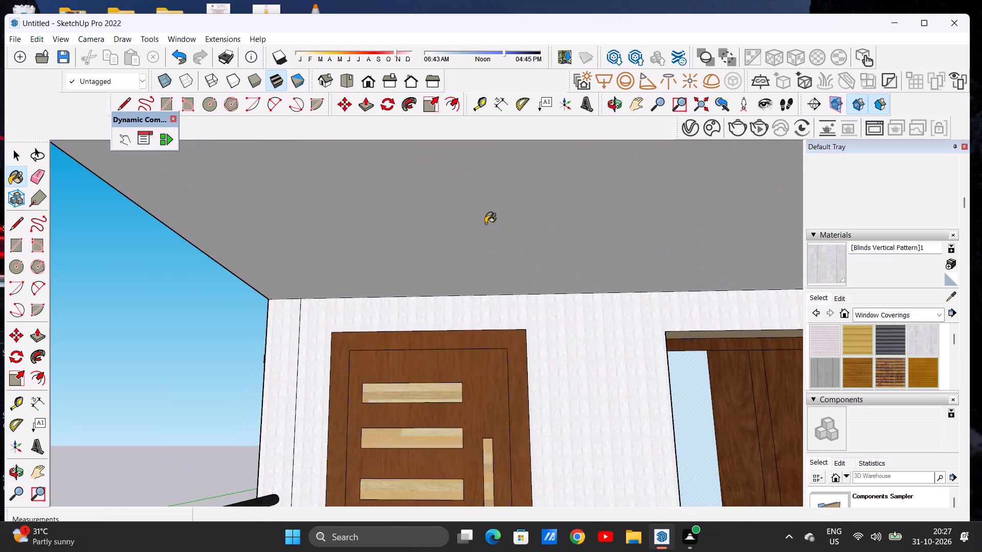
scroll(485, 223, "up", 8)
left_click(485, 223)
Examine the undersides of the stacked front balconies from below, up close and from a distance.
scroll(485, 225, "down", 20)
scroll(485, 225, "down", 2)
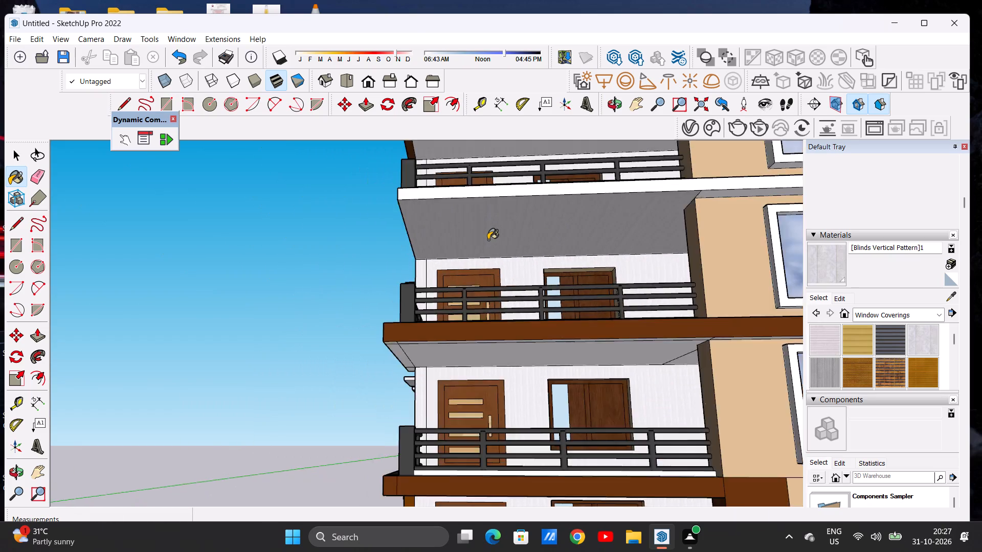
scroll(488, 240, "down", 4)
middle_click(488, 248)
scroll(487, 261, "down", 7)
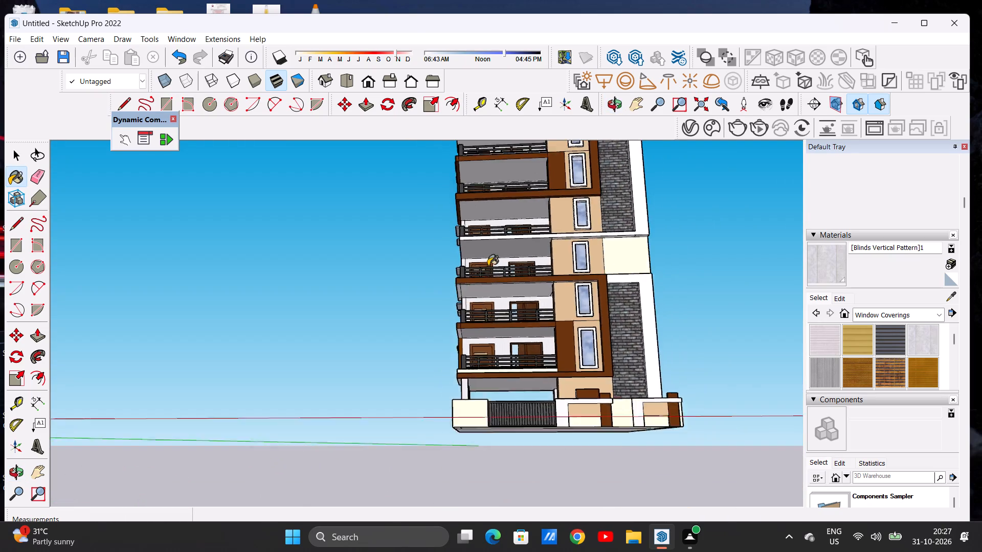
scroll(488, 266, "down", 1)
scroll(472, 201, "up", 3)
scroll(474, 204, "down", 1)
scroll(474, 206, "up", 20)
scroll(474, 206, "up", 7)
scroll(495, 226, "down", 3)
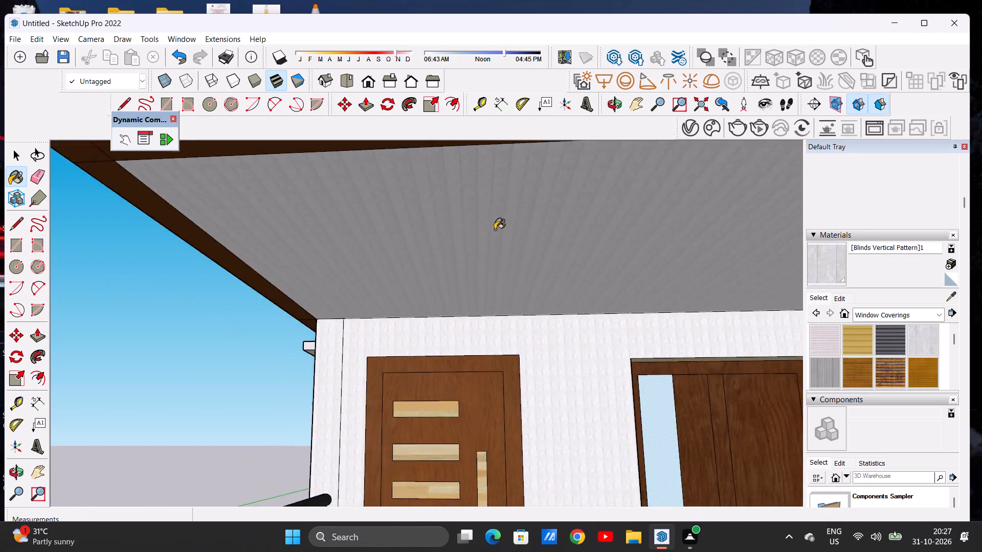
scroll(495, 229, "down", 15)
scroll(495, 232, "down", 13)
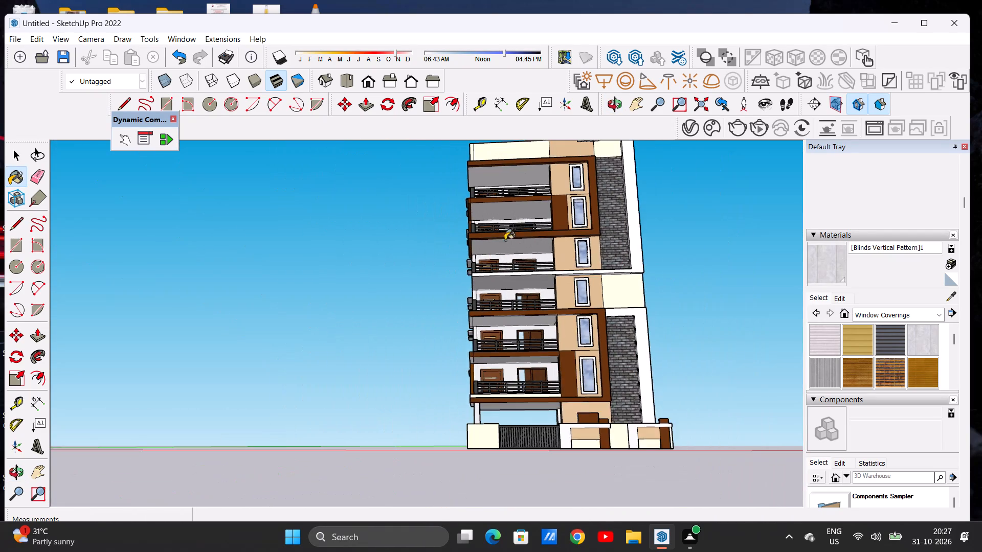
middle_click_drag(510, 234, 549, 318)
scroll(435, 309, "down", 9)
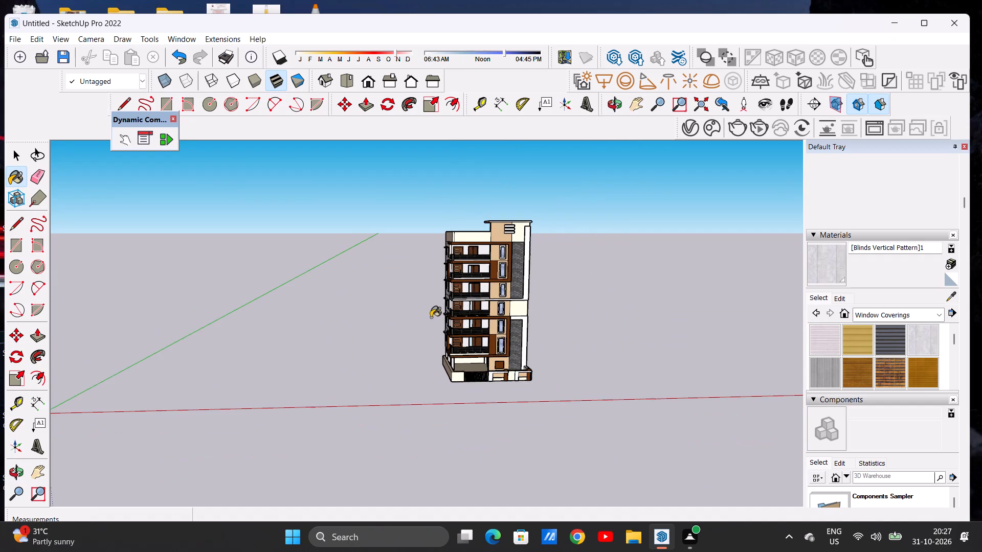
middle_click_drag(503, 348, 453, 354)
key("space")
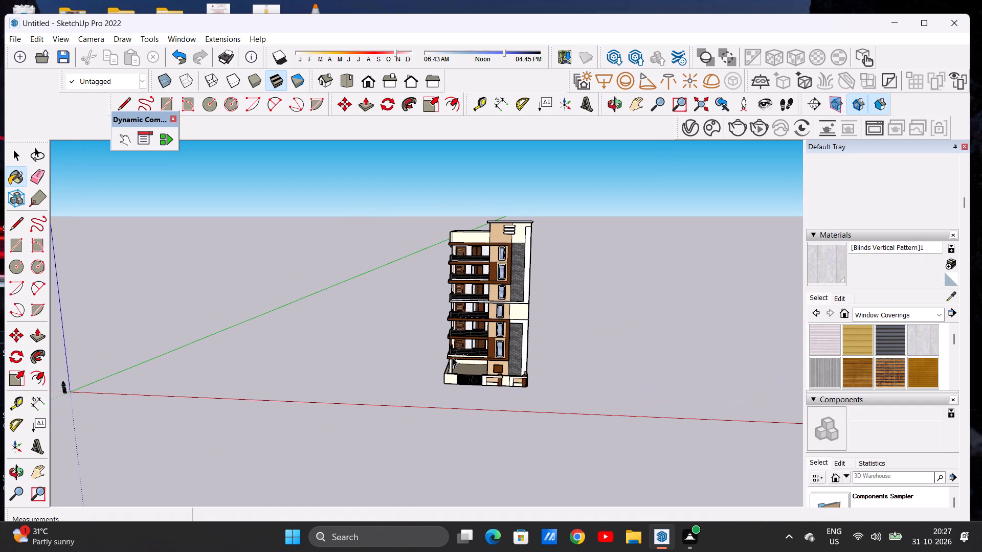
Examine the building's front and side facades, including the balcony doors, windows and railings.
scroll(494, 342, "up", 7)
scroll(536, 257, "up", 5)
middle_click_drag(581, 269, 464, 260)
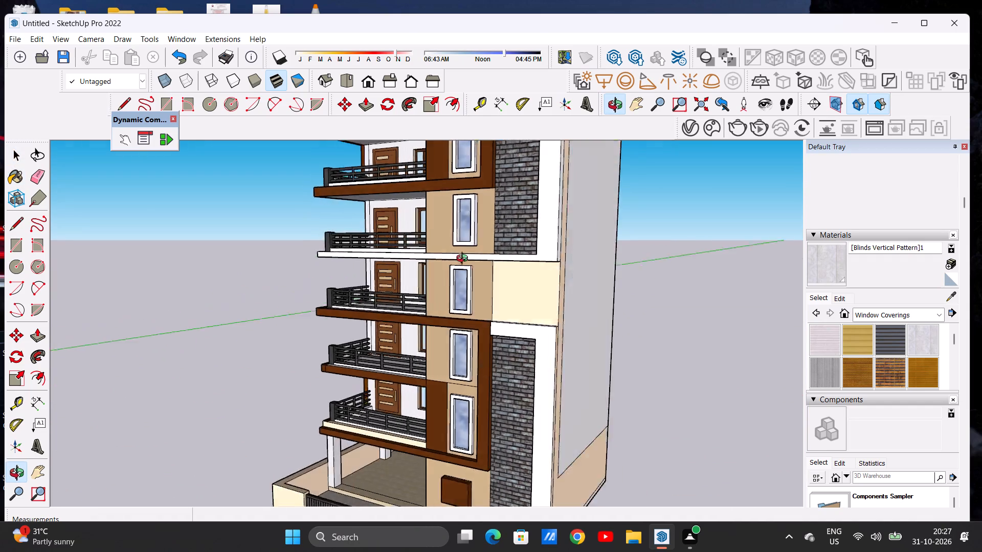
middle_click_drag(464, 260, 551, 269)
scroll(526, 297, "down", 6)
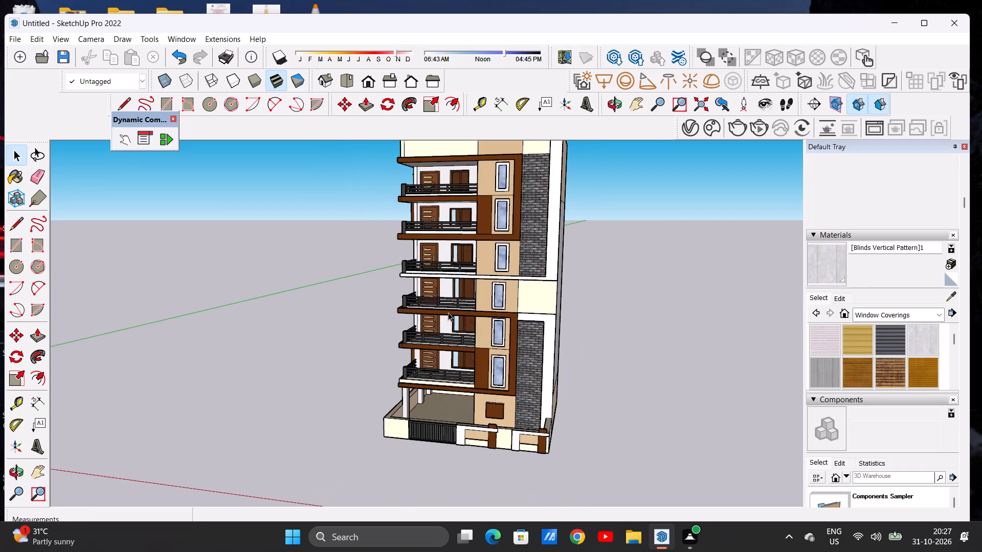
middle_click_drag(382, 316, 600, 297)
middle_click_drag(350, 307, 508, 293)
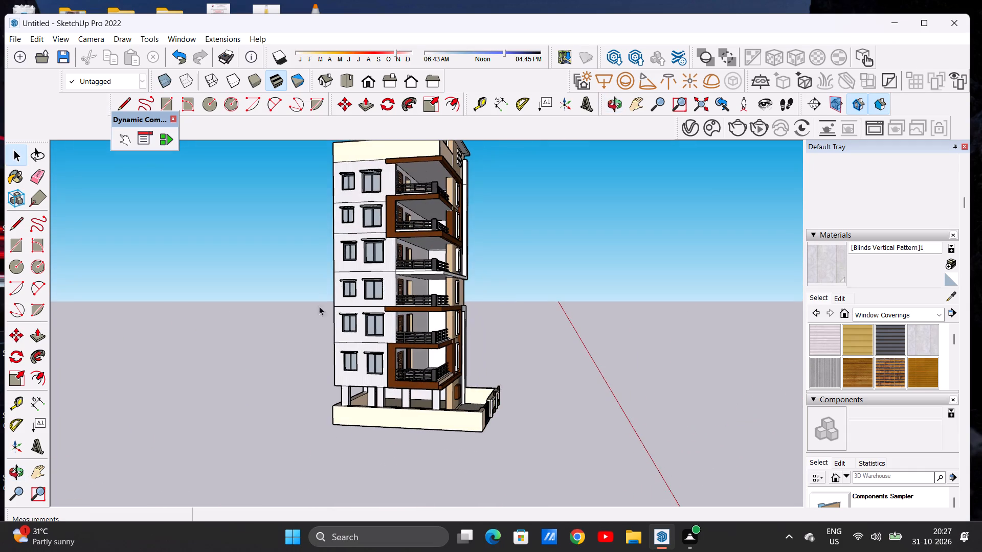
middle_click_drag(294, 315, 348, 320)
middle_click_drag(479, 304, 477, 304)
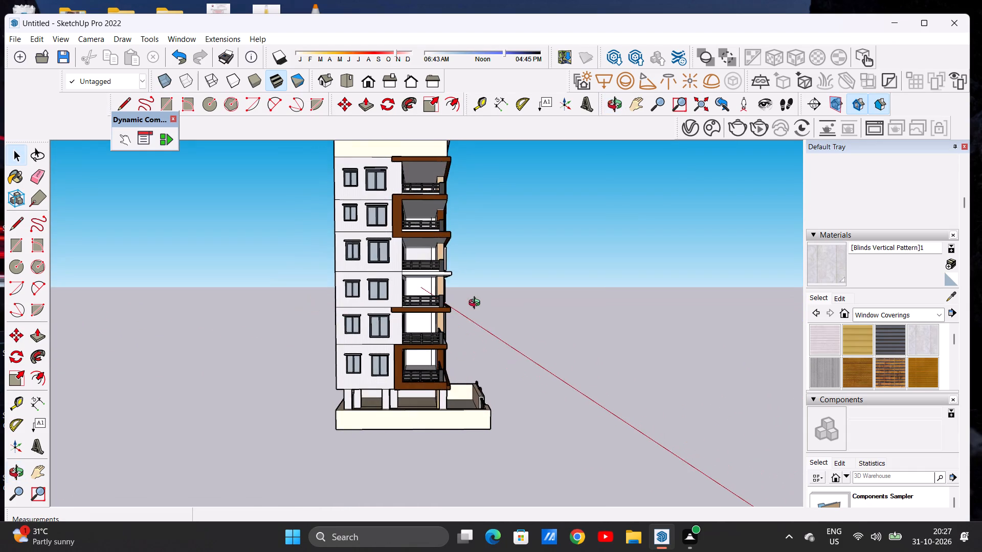
middle_click_drag(477, 304, 142, 316)
scroll(363, 287, "up", 5)
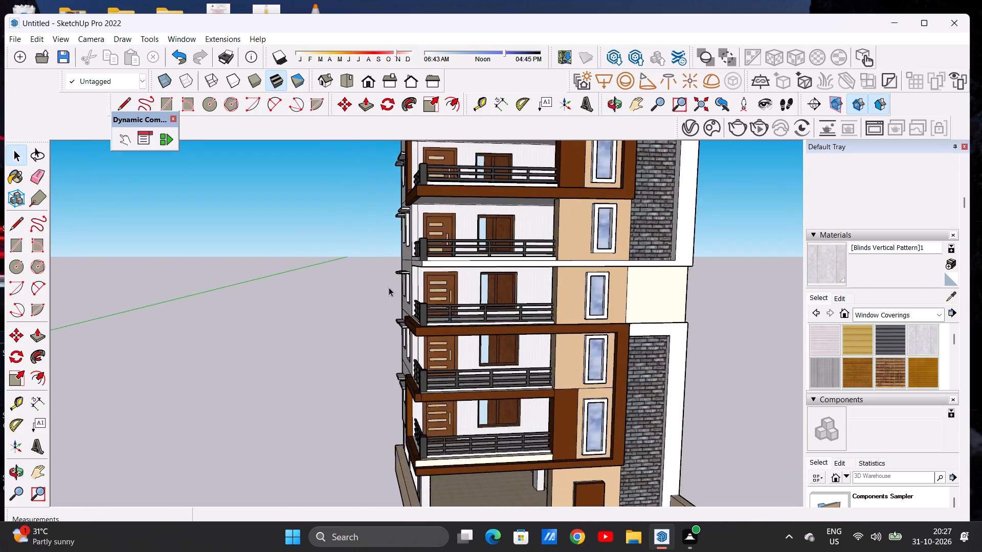
scroll(389, 287, "up", 9)
middle_click_drag(471, 285, 417, 287)
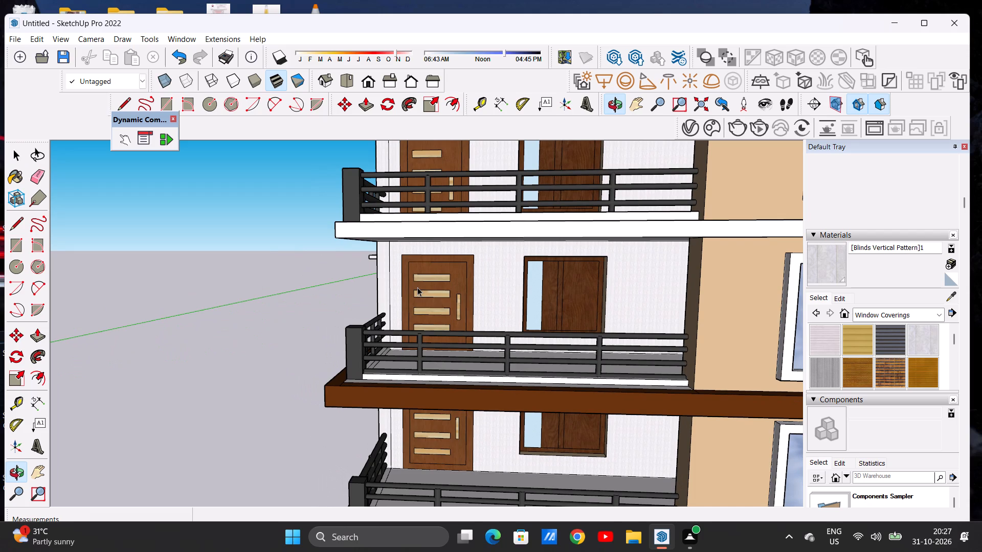
scroll(412, 279, "down", 3)
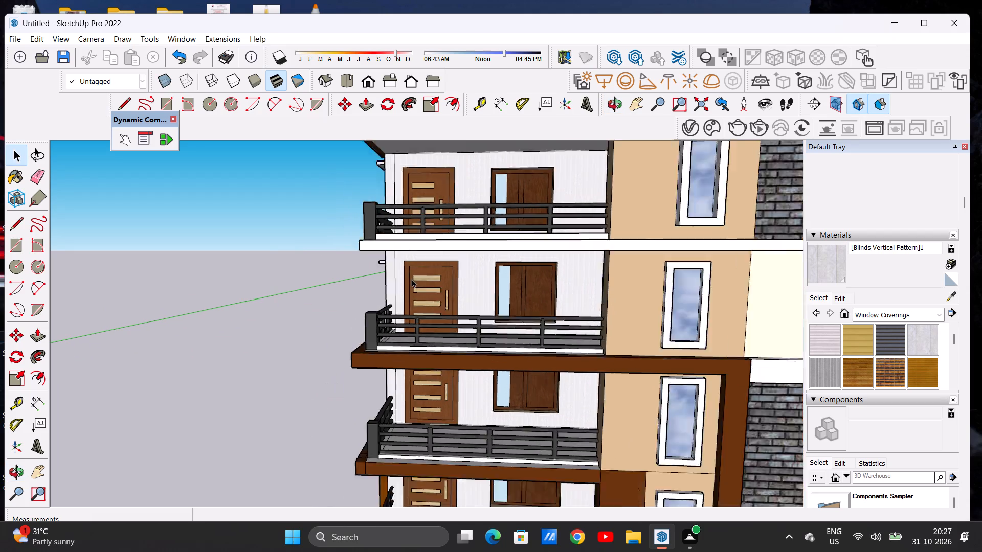
scroll(412, 279, "down", 17)
scroll(479, 351, "up", 6)
Draw a ground-level rectangle about 43' by 4' 11" along the outside of the front boundary wall and gate.
middle_click_drag(471, 373, 472, 429)
scroll(494, 382, "up", 8)
key("r")
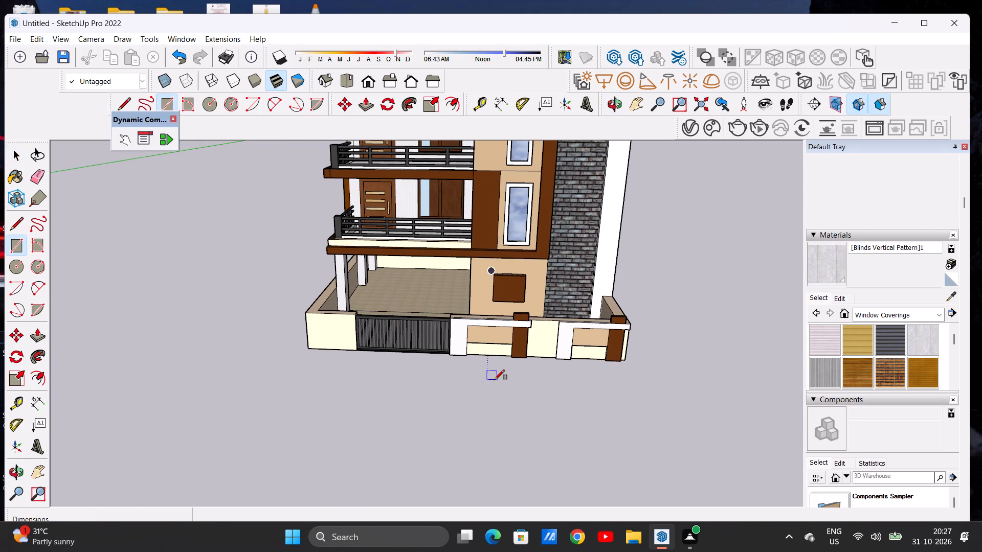
middle_click_drag(495, 380, 509, 415)
scroll(509, 415, "up", 4)
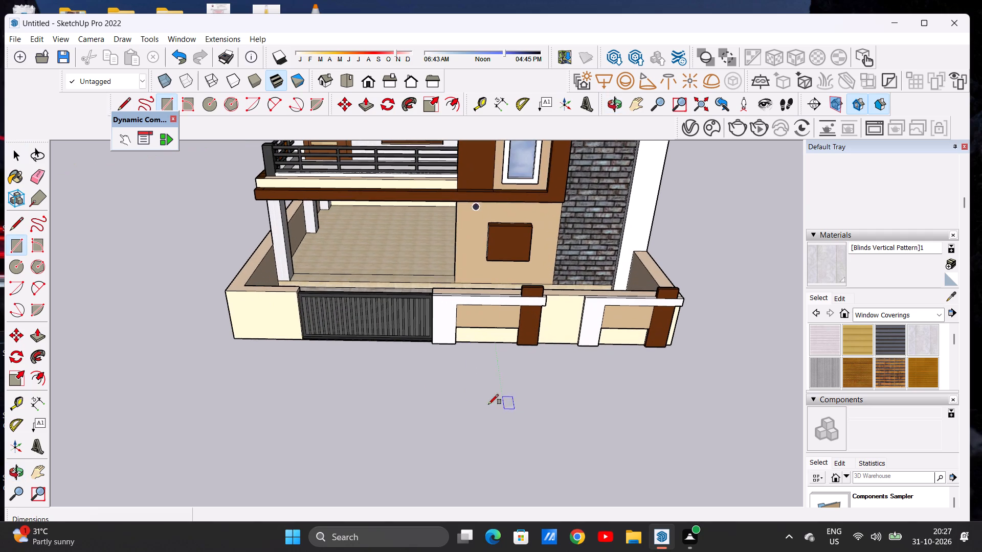
left_click(237, 337)
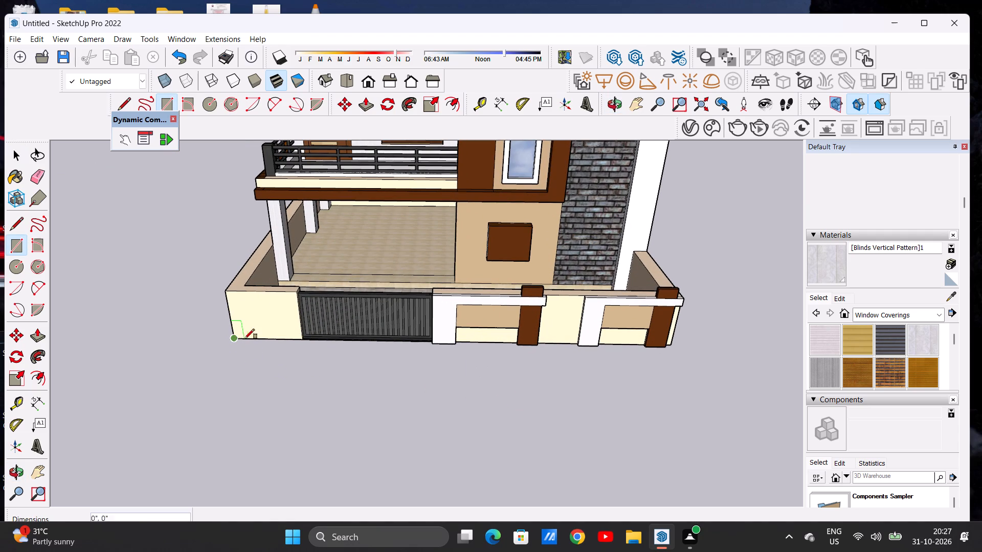
scroll(331, 352, "down", 5)
scroll(547, 351, "up", 10)
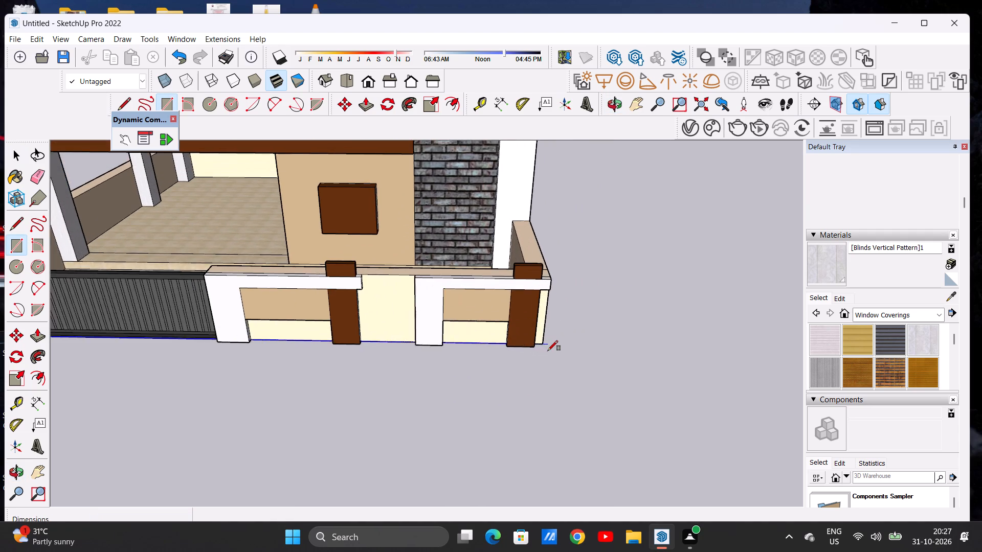
left_click(542, 344)
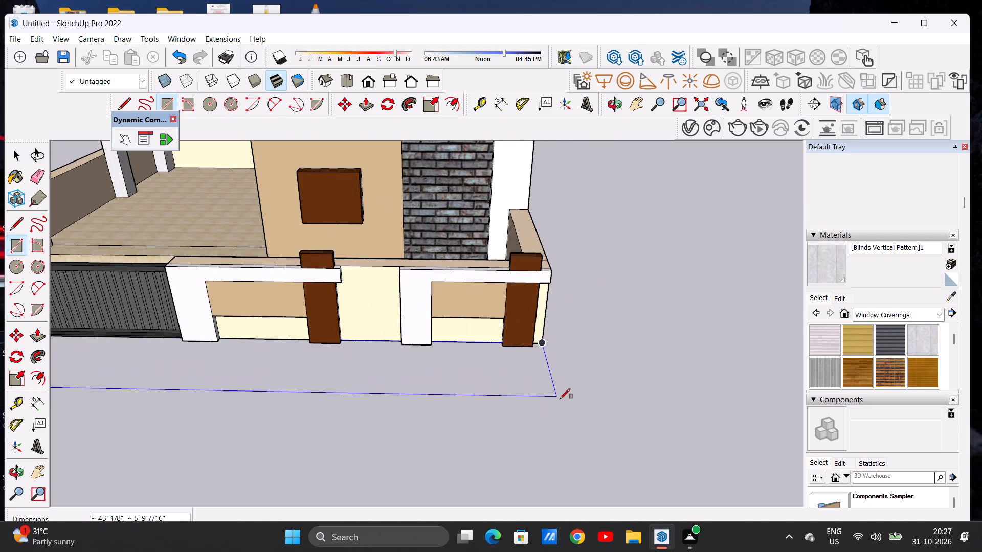
scroll(569, 404, "down", 6)
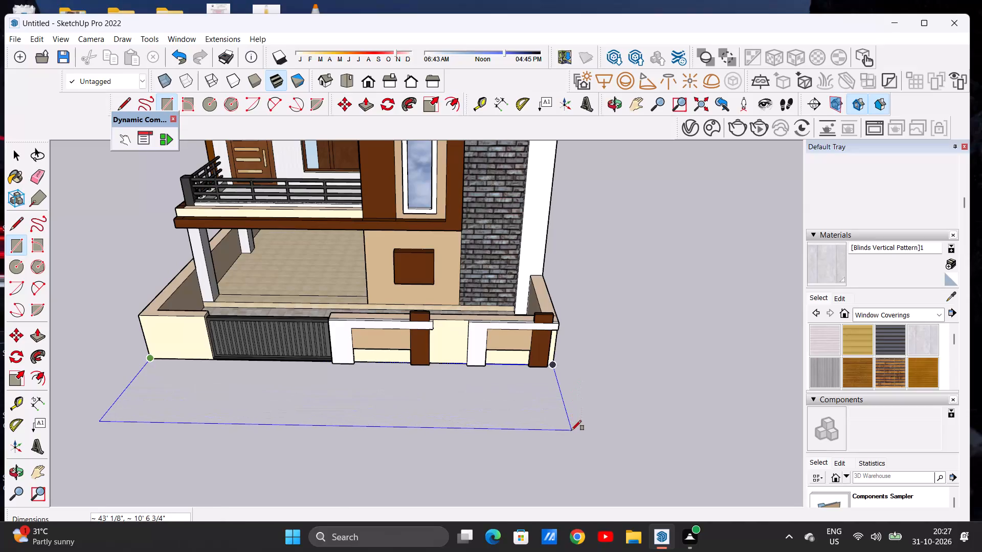
left_click(565, 392)
key("space")
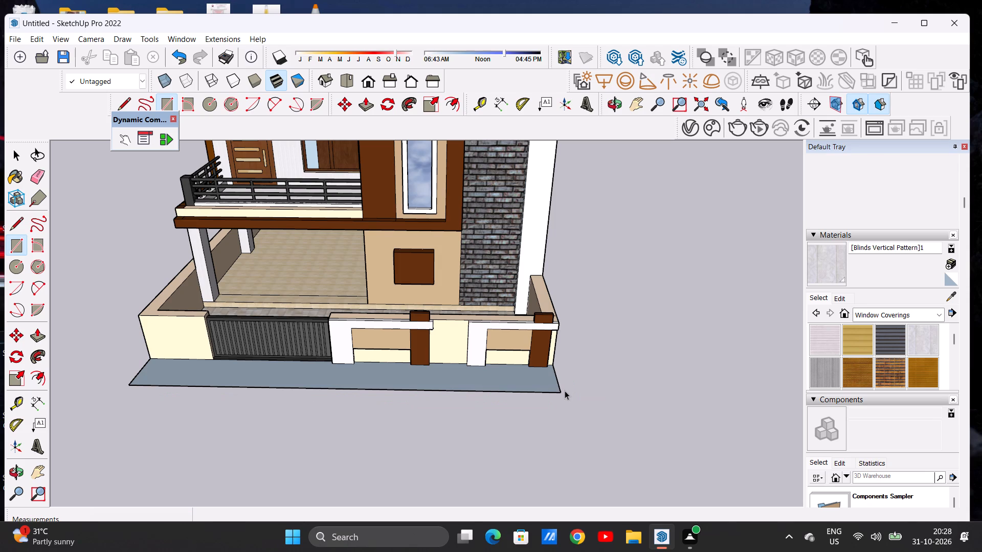
Paint the ground strip in front of the boundary wall with Tile Travertine 2 inch from the Tile collection.
scroll(539, 408, "down", 3)
middle_click_drag(532, 406, 525, 388)
scroll(531, 393, "up", 5)
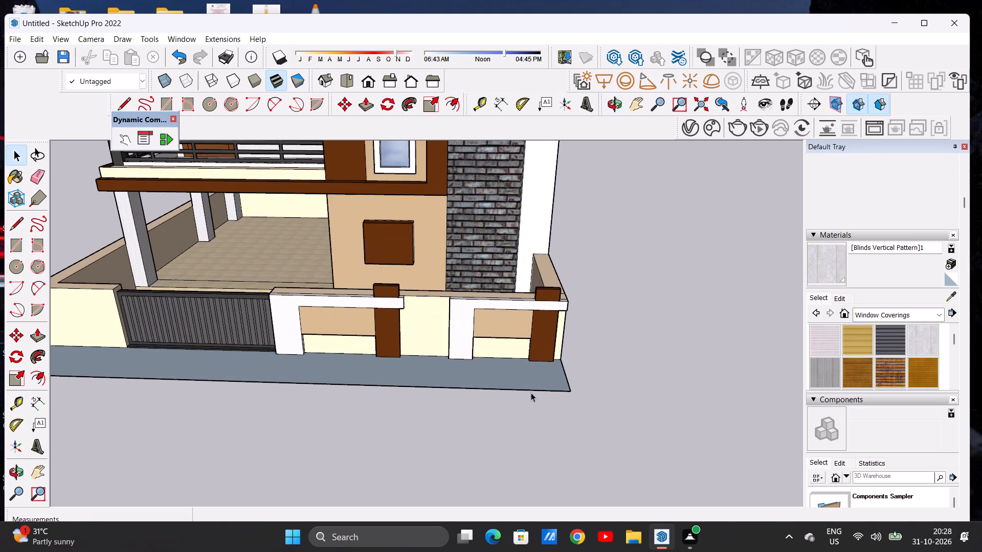
left_click(868, 314)
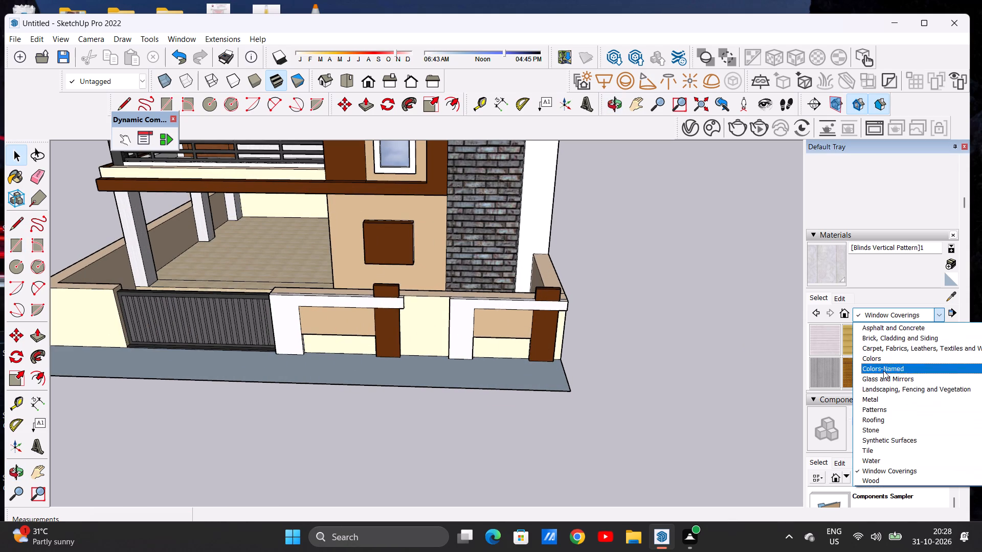
left_click(886, 451)
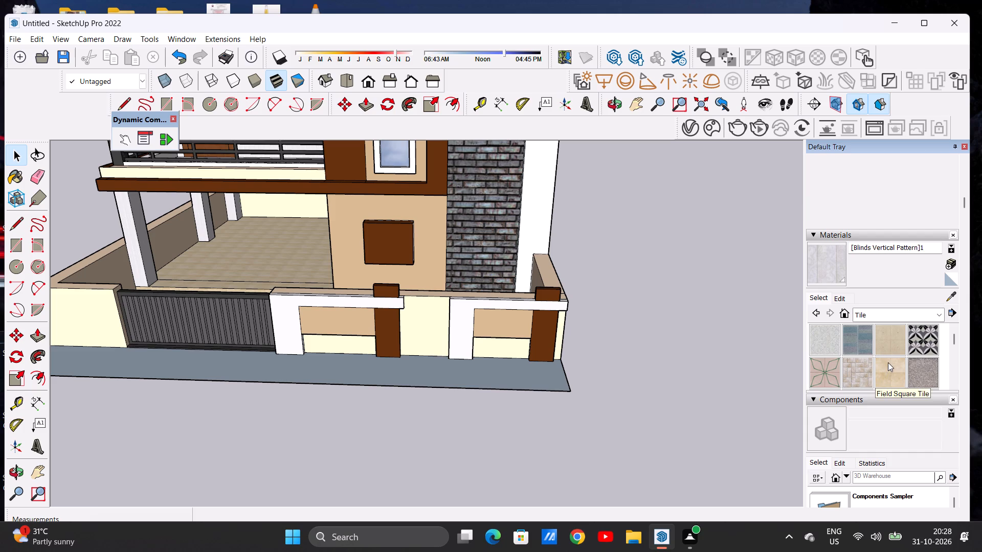
scroll(888, 362, "down", 3)
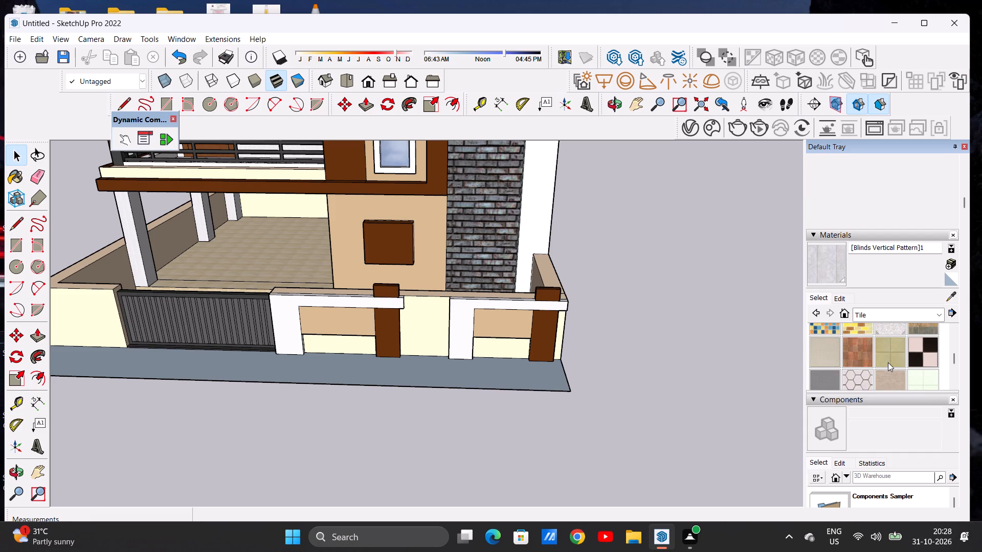
scroll(888, 362, "down", 2)
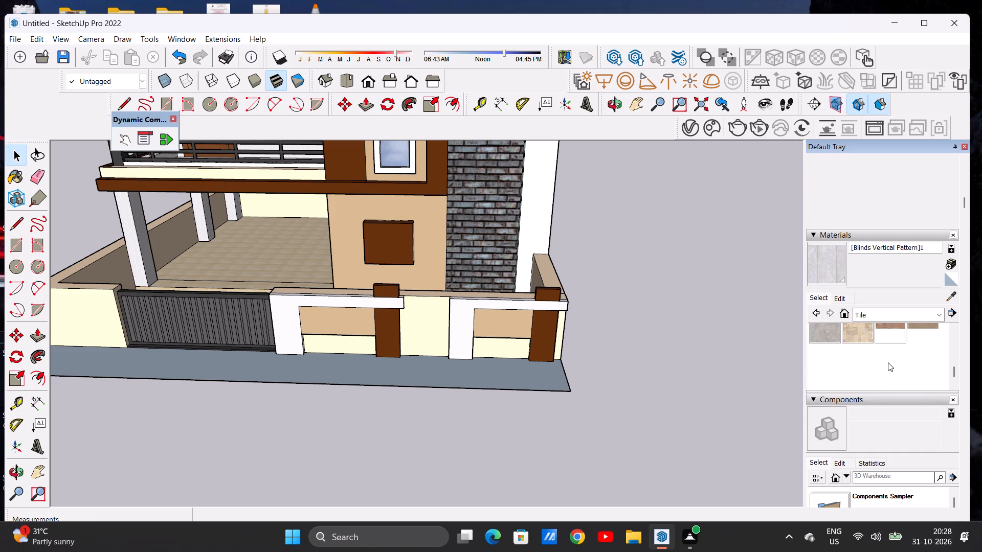
left_click(825, 335)
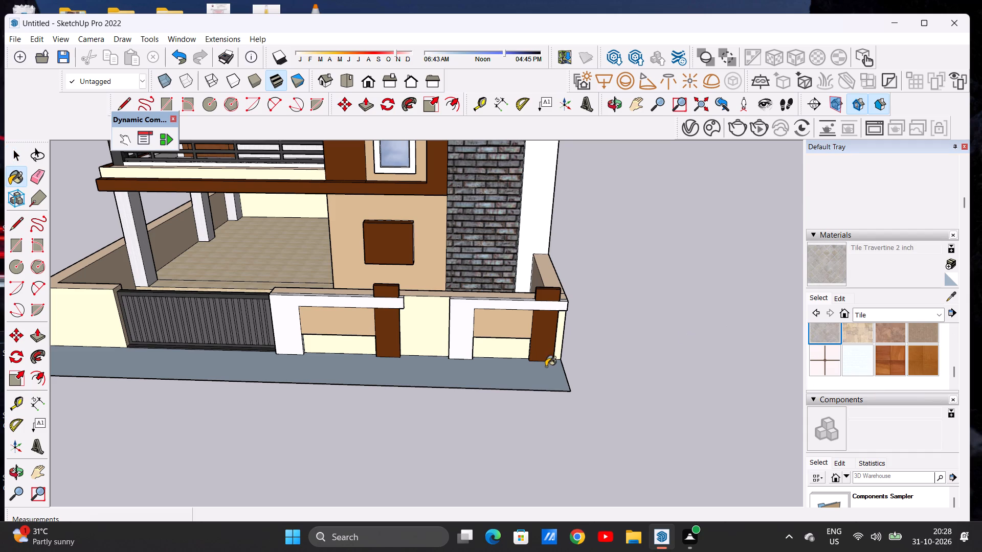
scroll(514, 375, "up", 6)
left_click(501, 373)
Examine the travertine tile pattern on the strip in front of the boundary wall up close.
middle_click_drag(523, 369, 521, 462)
scroll(633, 343, "down", 2)
scroll(633, 343, "up", 1)
scroll(633, 343, "down", 9)
scroll(568, 385, "up", 8)
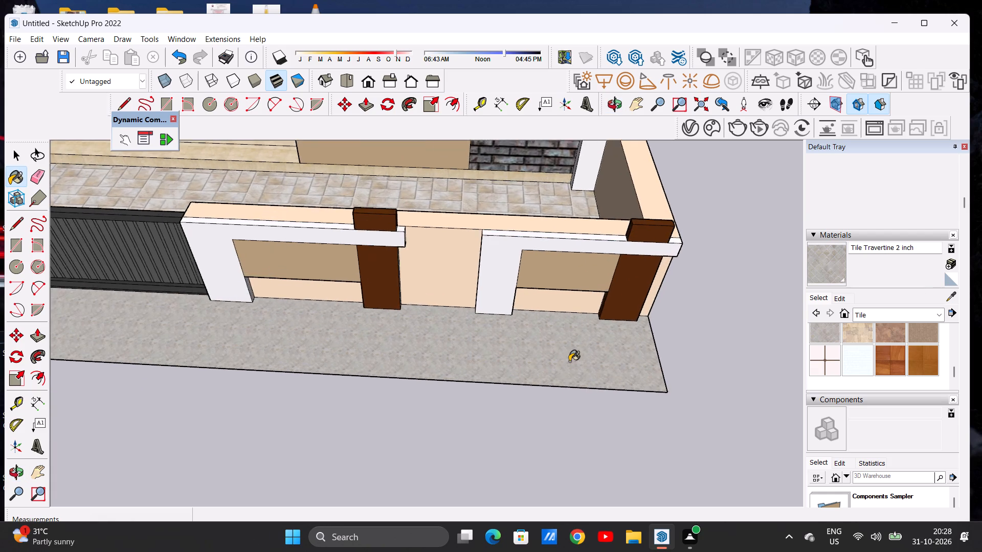
middle_click_drag(569, 361, 570, 427)
scroll(583, 397, "up", 20)
scroll(583, 397, "up", 5)
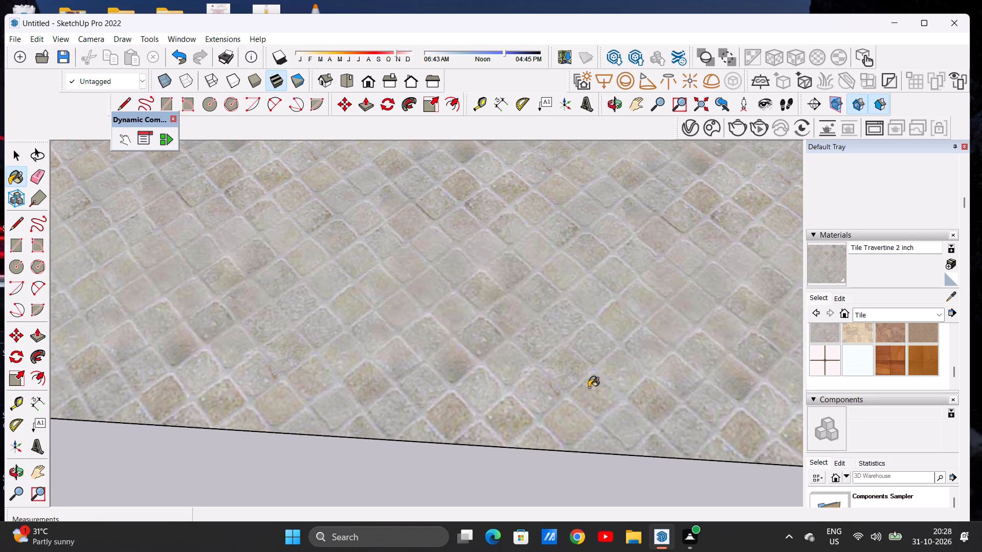
scroll(592, 385, "down", 16)
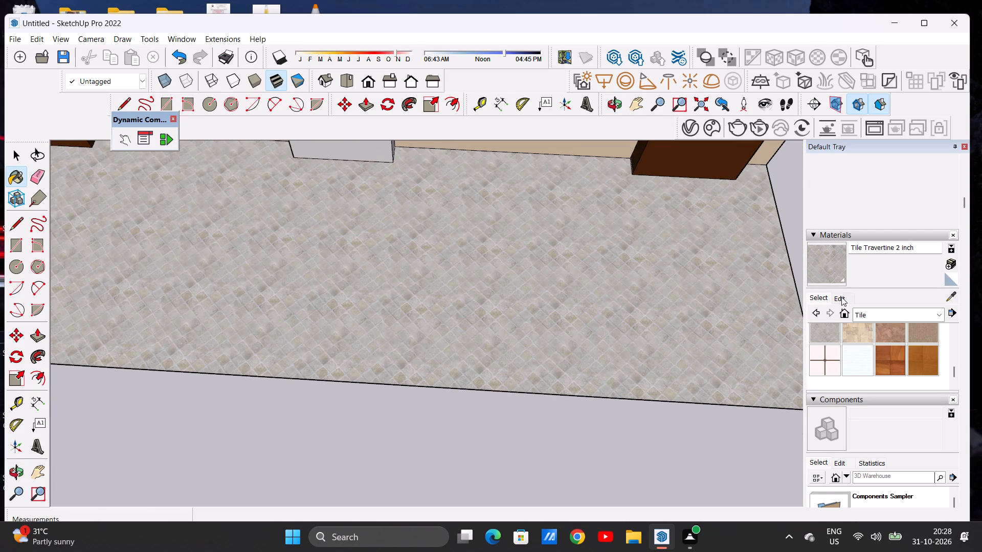
Set the texture size of the Tile Travertine 2 inch material to 5' by 5'.
left_click(841, 297)
left_click(855, 453)
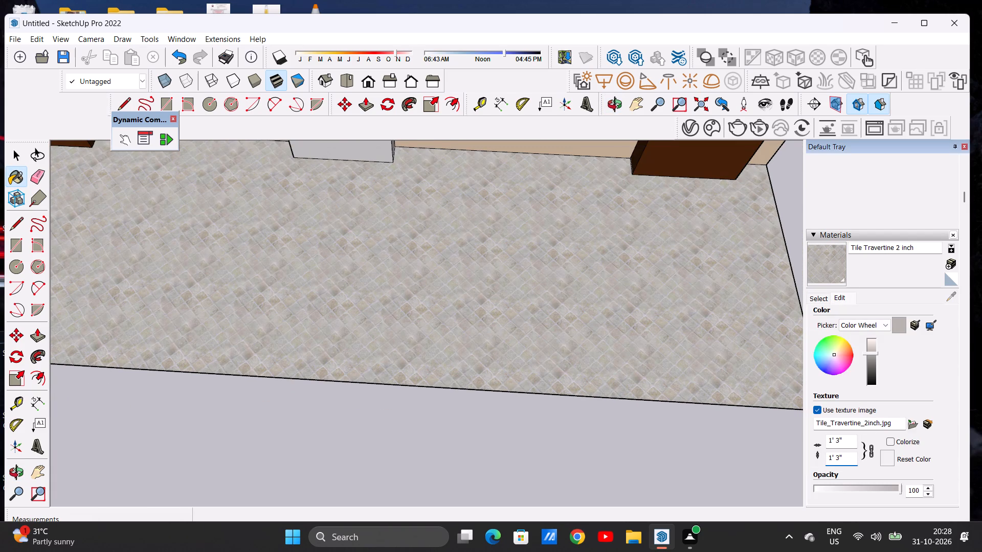
key("BackSpace")
key("BackSpace")
key("BackSpace")
key("BackSpace")
key("BackSpace")
key("BackSpace")
key("BackSpace")
key("BackSpace")
key("BackSpace")
key("BackSpace")
key("BackSpace")
key("BackSpace")
key("BackSpace")
key("BackSpace")
key("BackSpace")
key("BackSpace")
type("5'")
key("Return")
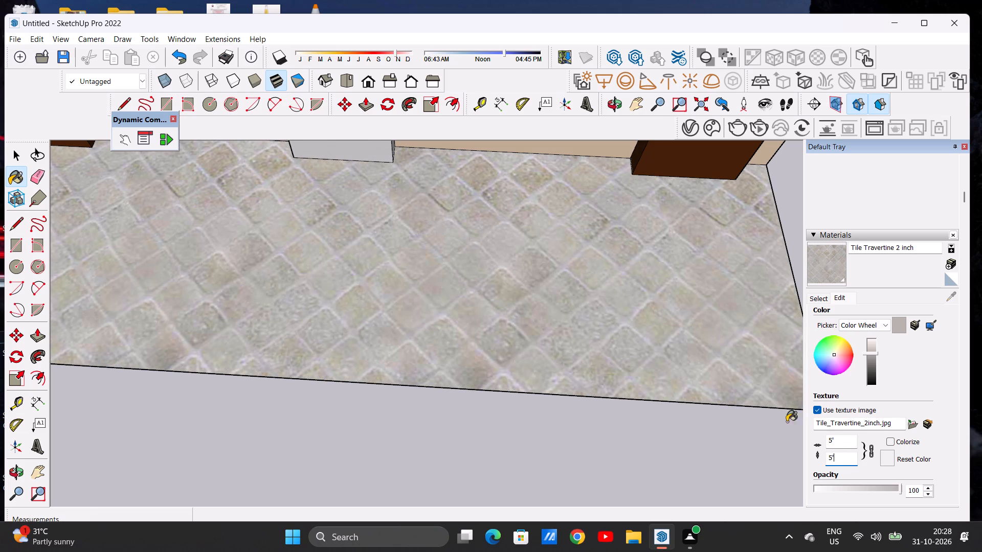
scroll(663, 343, "down", 12)
scroll(663, 343, "up", 1)
scroll(663, 345, "down", 20)
scroll(663, 345, "down", 3)
middle_click_drag(596, 361, 595, 353)
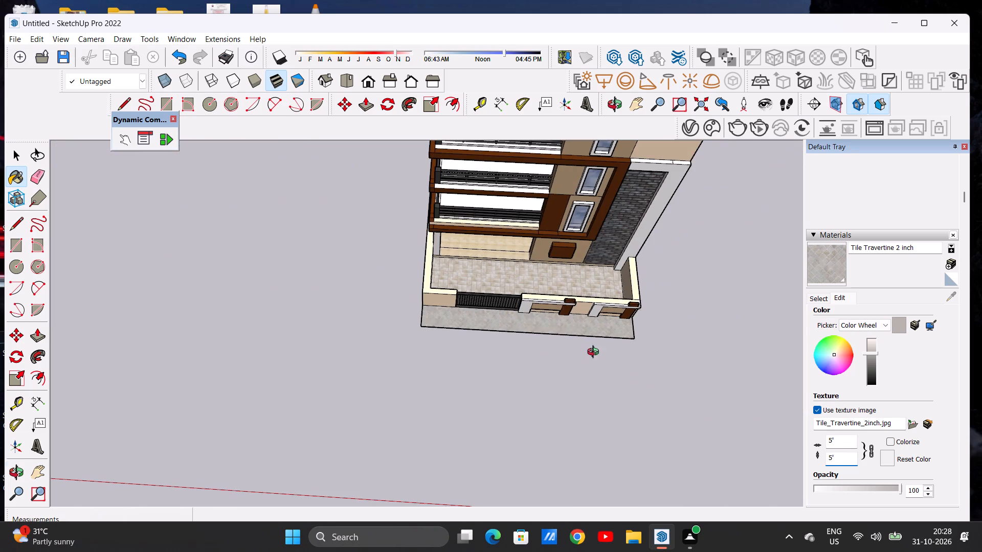
middle_click_drag(595, 353, 588, 265)
scroll(593, 350, "up", 7)
key("space")
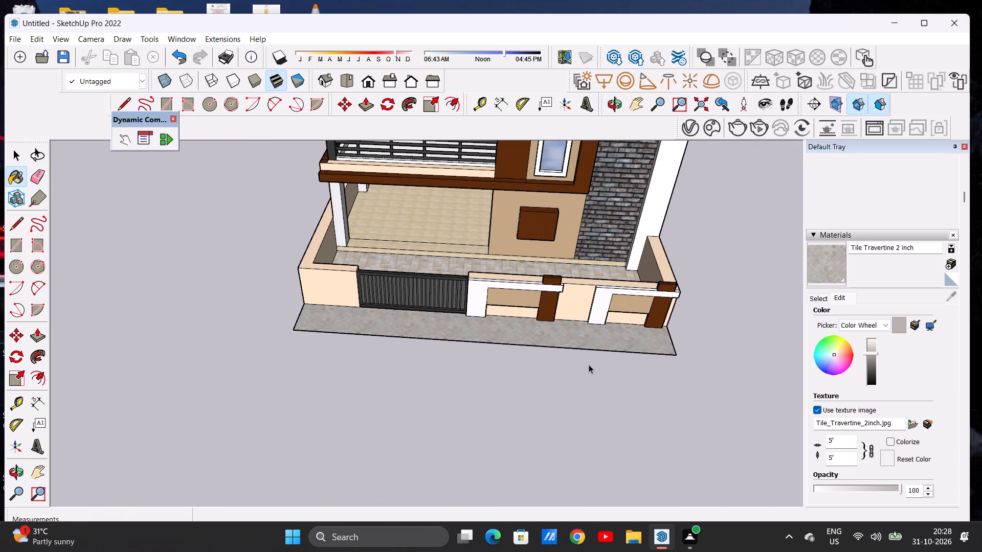
Draw a ground rectangle about 53' 6" by 14' 1" for the road, parallel to and just outside the travertine strip.
scroll(527, 247, "down", 15)
middle_click_drag(501, 256, 492, 338)
scroll(543, 279, "up", 2)
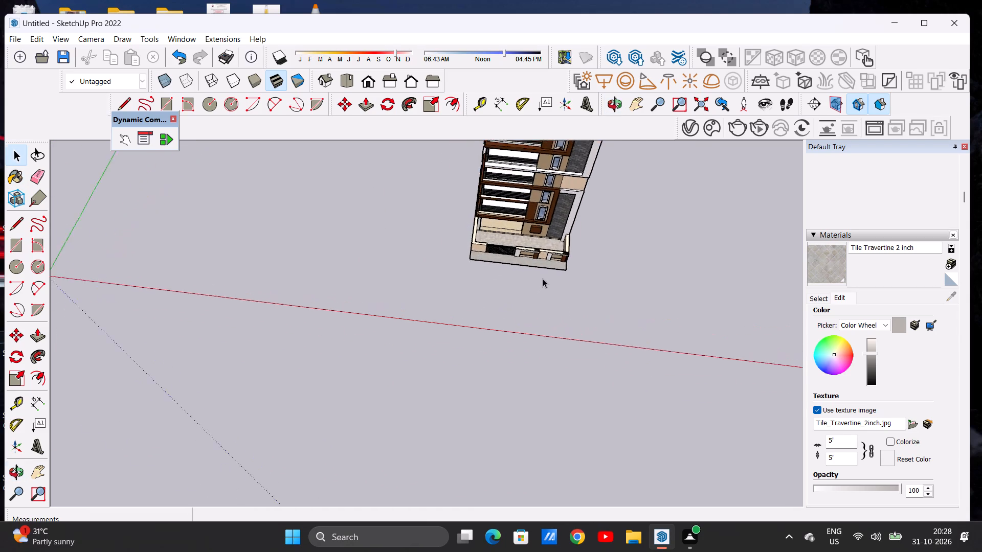
scroll(543, 279, "up", 9)
key("r")
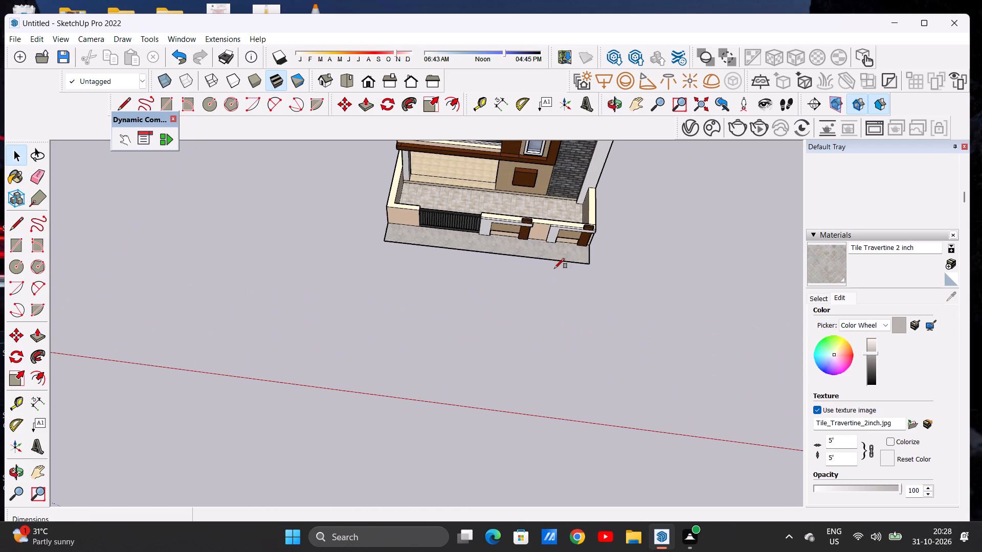
scroll(485, 259, "up", 7)
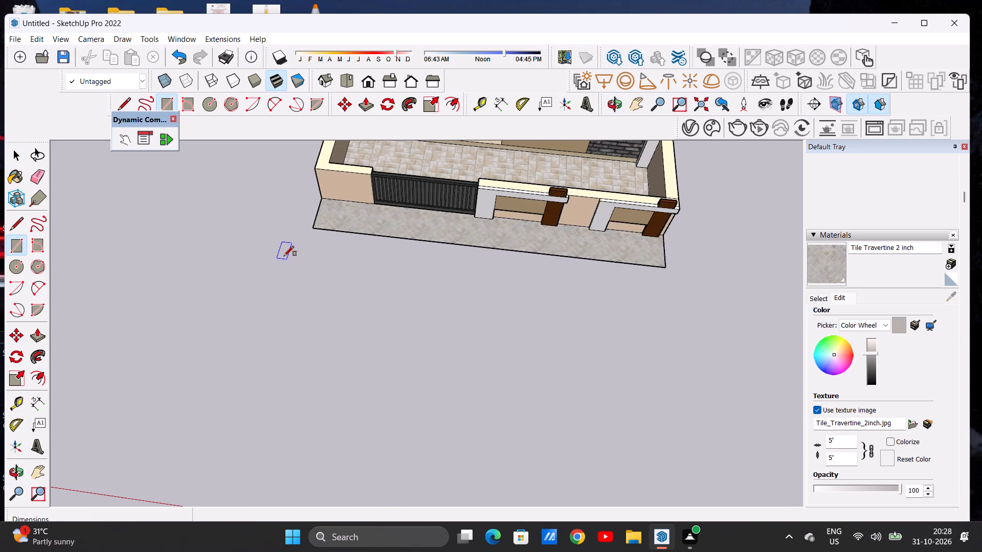
scroll(288, 255, "up", 6)
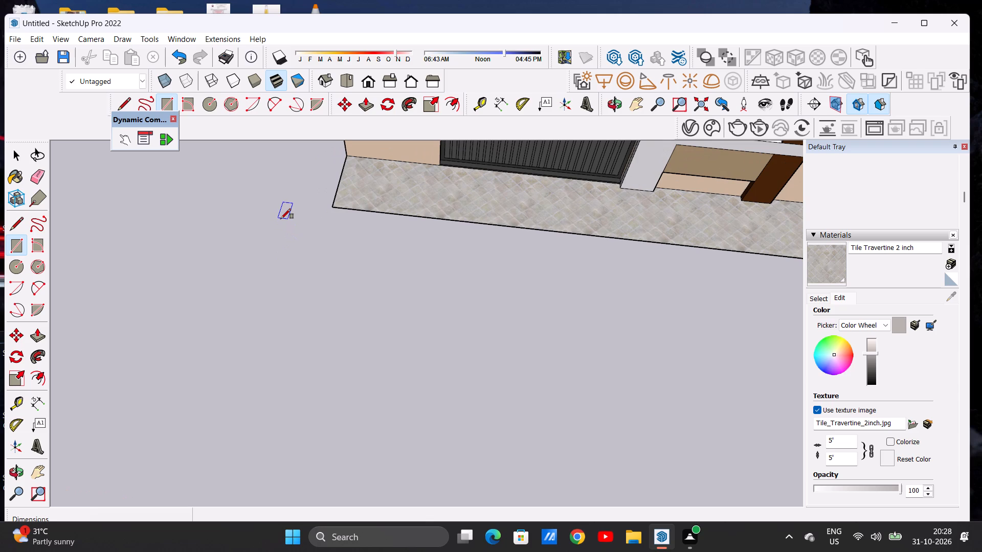
left_click(259, 221)
scroll(300, 238, "down", 11)
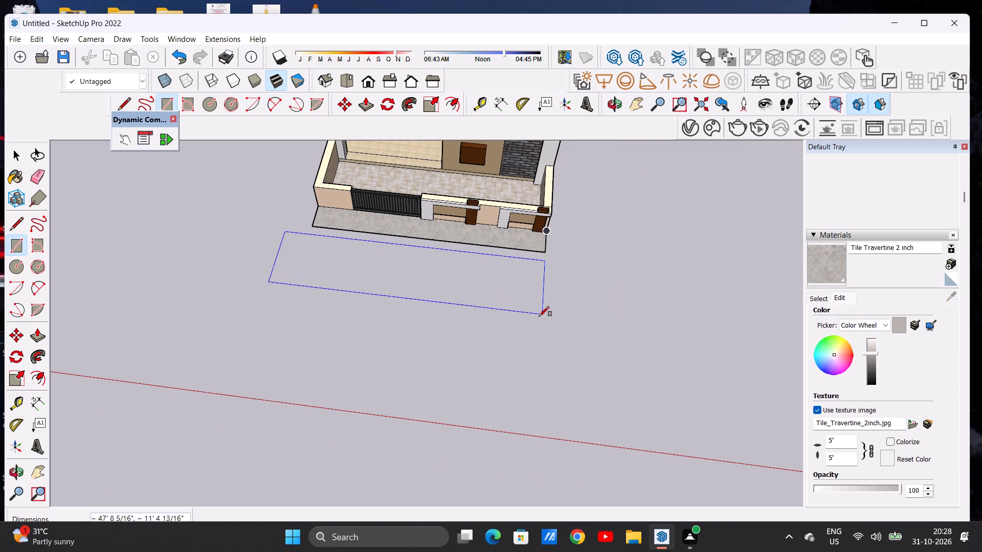
left_click(576, 334)
key("space")
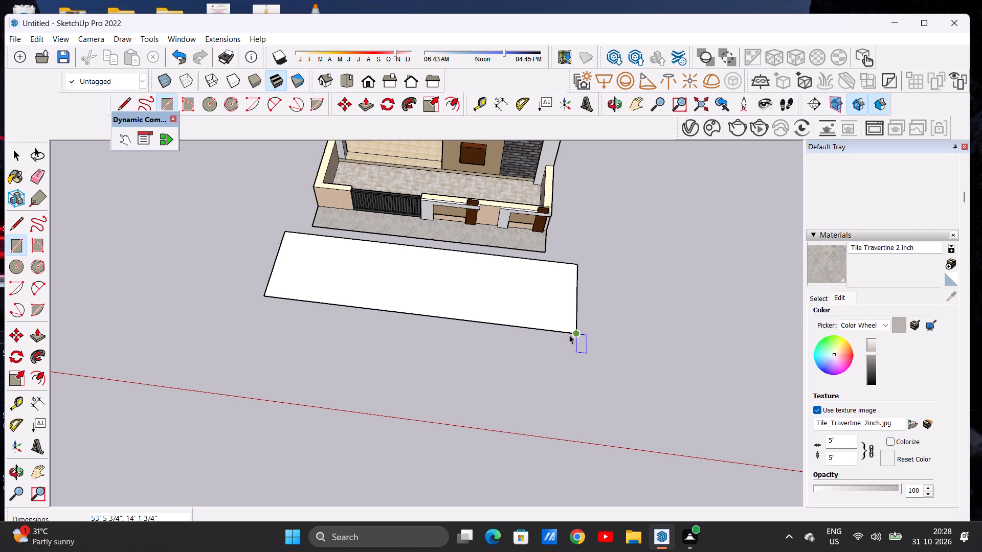
Examine the building together with the ground rectangle in front of it from several angles and distances.
scroll(566, 289, "down", 5)
scroll(566, 294, "up", 1)
scroll(566, 298, "down", 13)
middle_click_drag(504, 311, 506, 185)
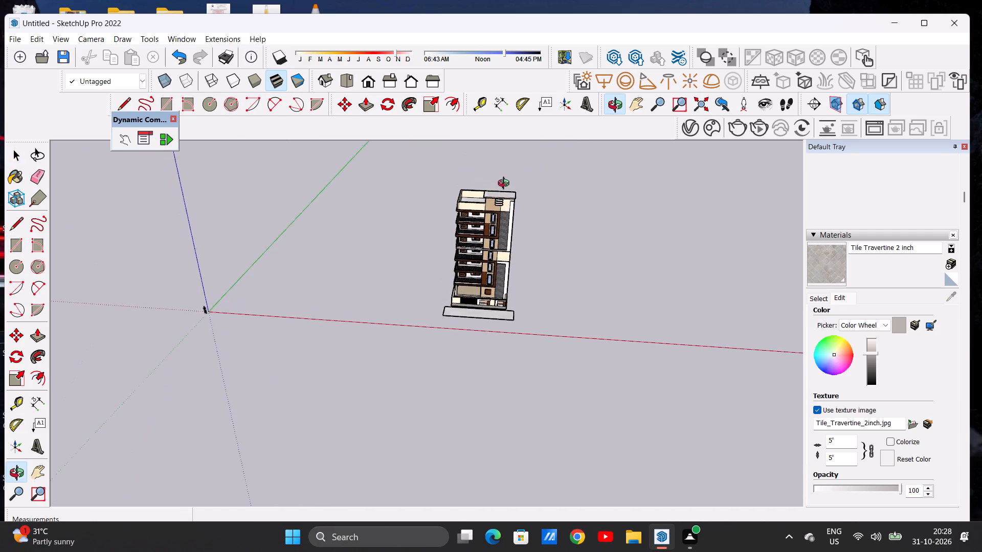
middle_click_drag(506, 185, 505, 182)
scroll(482, 261, "up", 17)
middle_click_drag(440, 296, 491, 236)
scroll(454, 269, "down", 9)
scroll(448, 274, "up", 1)
scroll(448, 275, "down", 3)
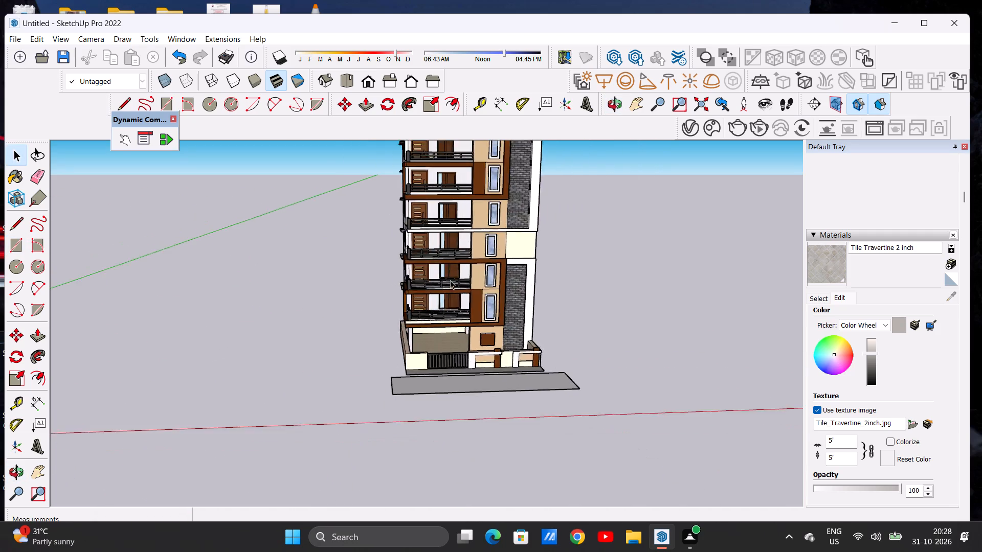
scroll(450, 280, "down", 2)
middle_click_drag(431, 283, 351, 324)
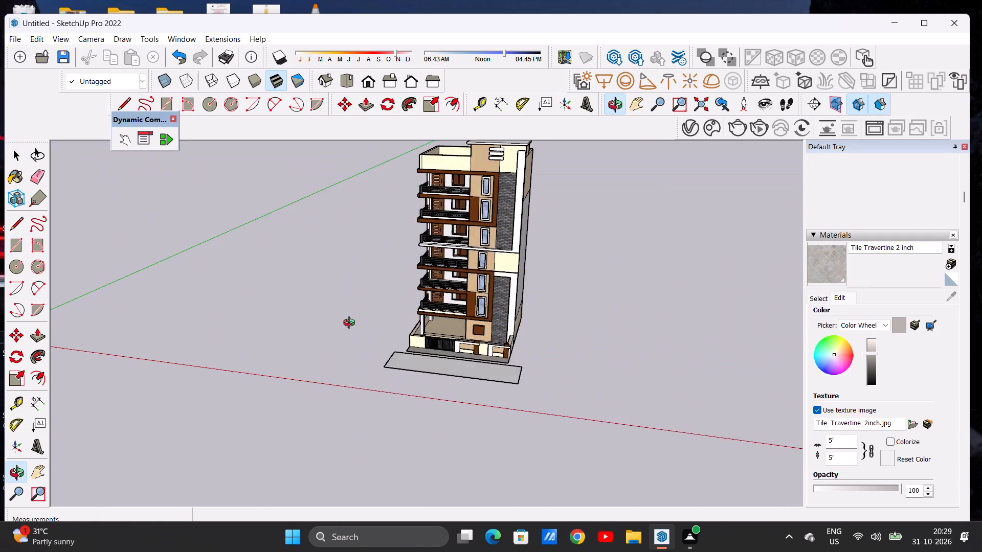
middle_click_drag(351, 324, 388, 375)
scroll(375, 334, "up", 1)
scroll(360, 308, "down", 6)
scroll(430, 361, "up", 5)
middle_click_drag(422, 342, 423, 358)
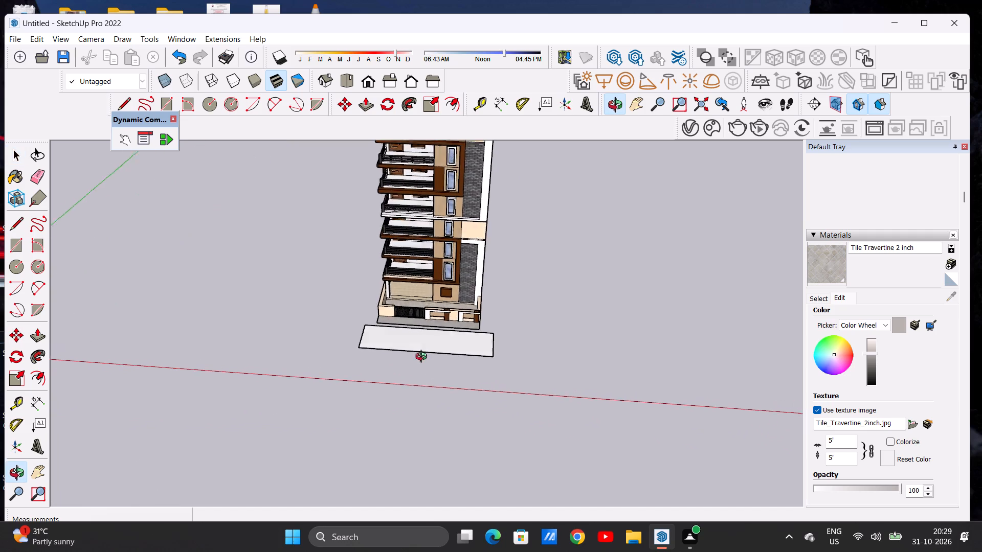
middle_click_drag(423, 358, 437, 407)
scroll(442, 354, "up", 15)
middle_click_drag(432, 328, 427, 351)
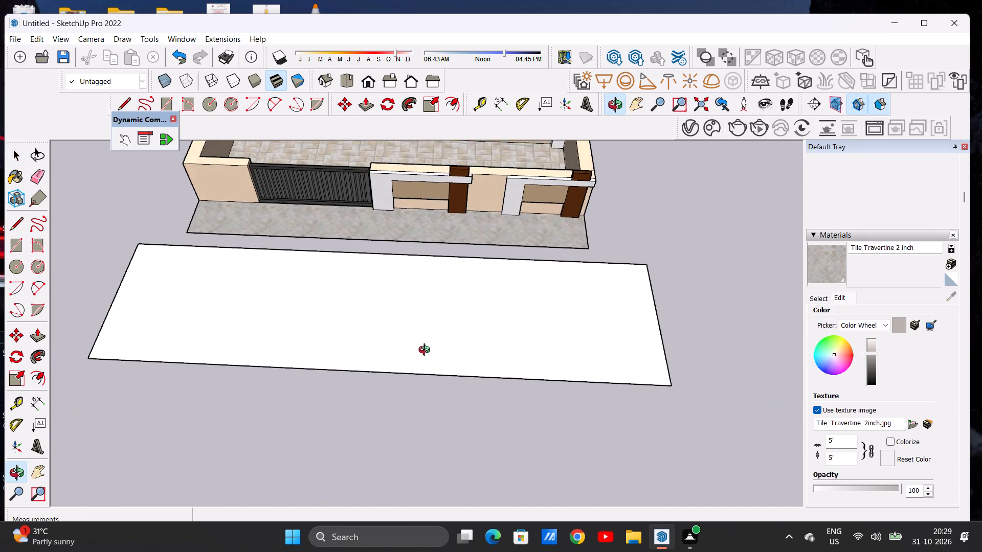
middle_click_drag(427, 351, 427, 357)
scroll(425, 332, "down", 9)
scroll(424, 333, "up", 5)
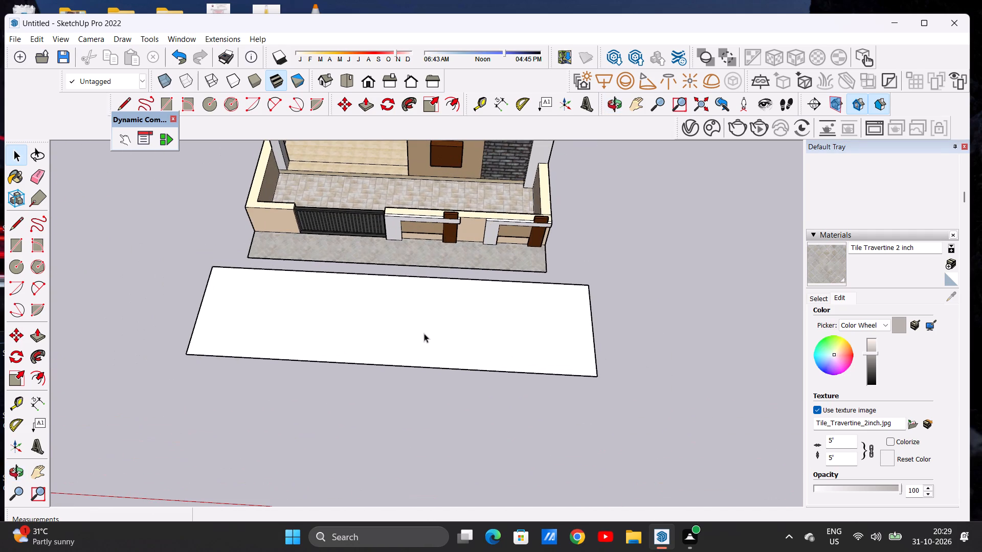
Draw a thin rectangle about 8' 11" by 1' 8" lengthwise inside the gate-side end of the large ground rectangle.
key("r")
scroll(445, 332, "down", 6)
scroll(336, 314, "up", 11)
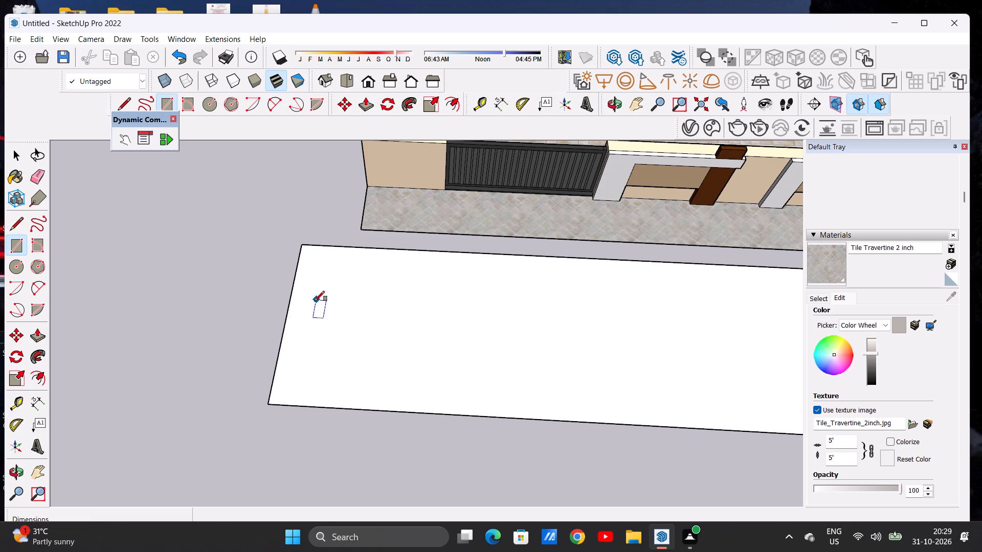
left_click(314, 302)
left_click(308, 319)
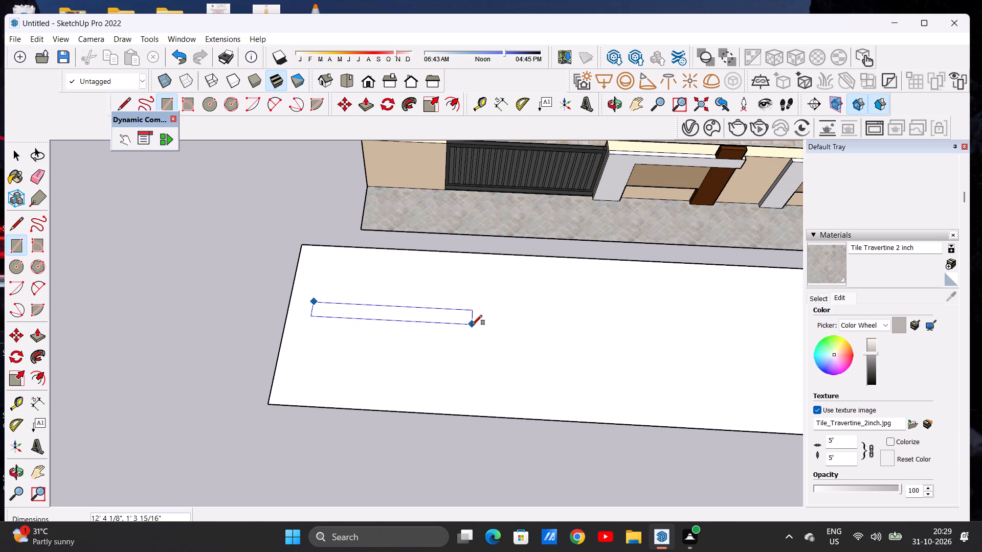
left_click(427, 327)
key("space")
Move the thin rectangle about 1' 4" away from the house, toward the middle of the large rectangle's width.
double_click(419, 317)
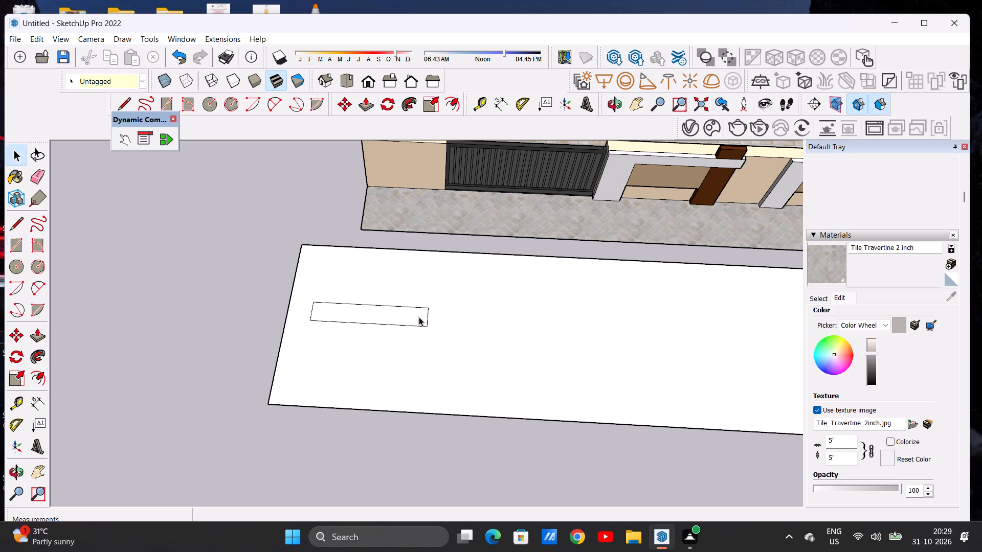
key("m")
left_click(317, 322)
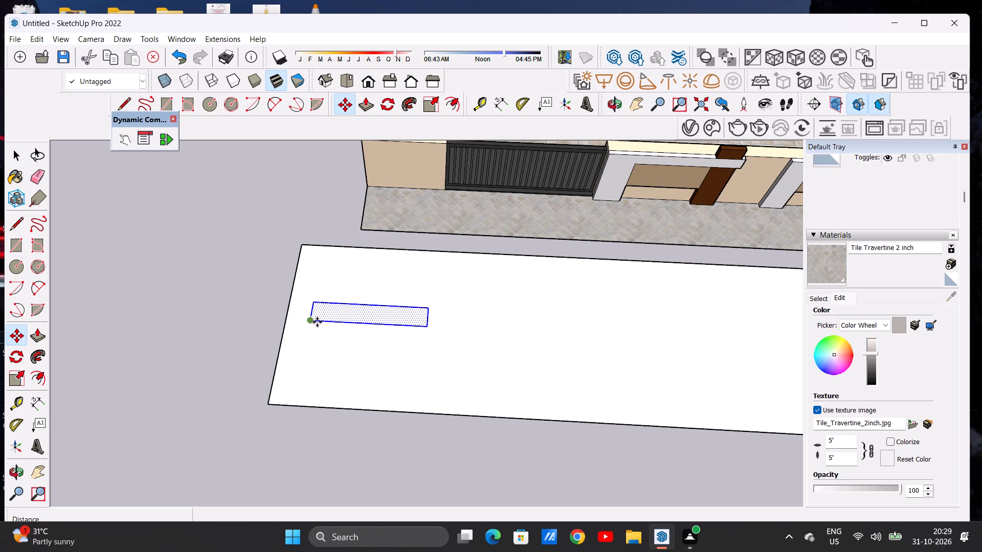
left_click(309, 336)
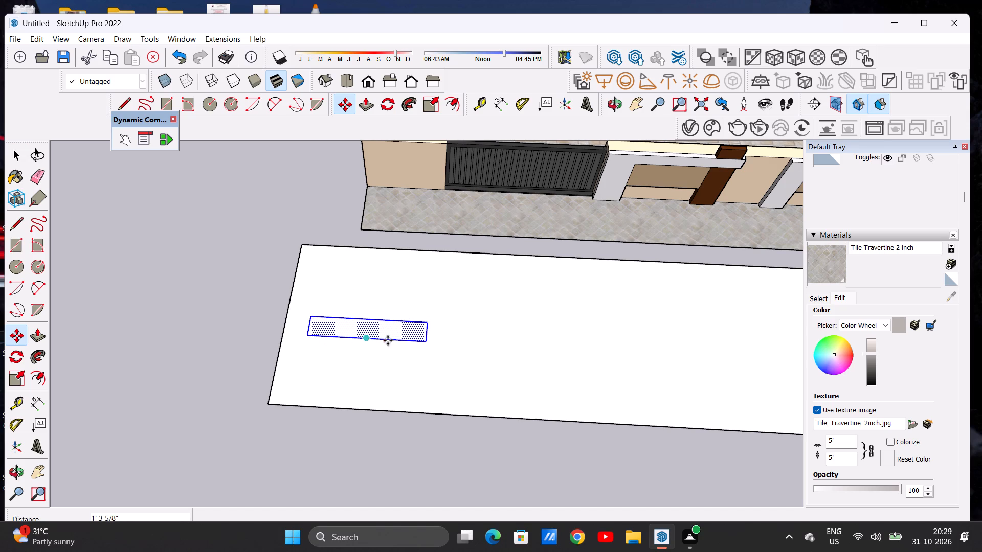
Copy the thin rectangle along the length of the large ground rectangle, leaving a gap between the markings.
scroll(362, 344, "down", 3)
scroll(359, 348, "up", 1)
scroll(359, 348, "down", 9)
scroll(383, 347, "up", 5)
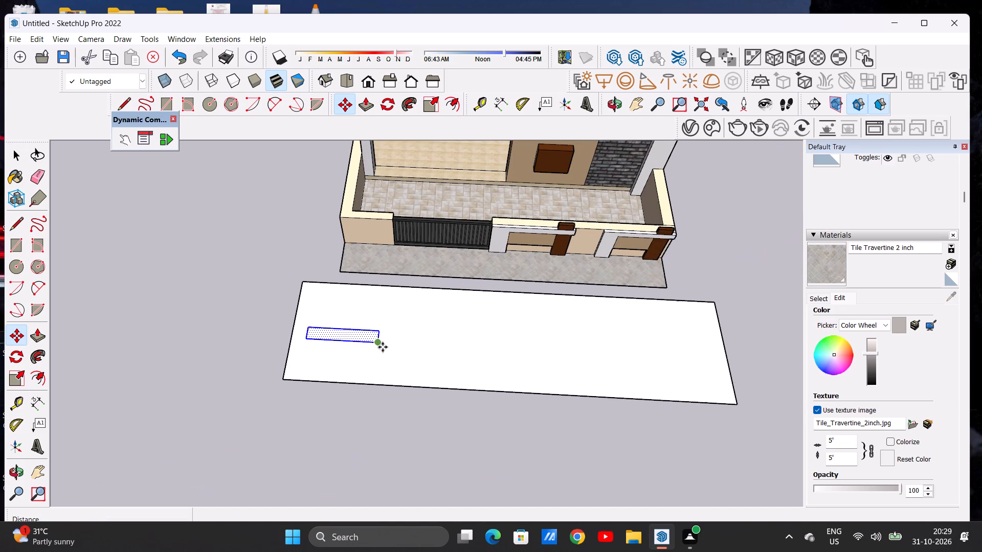
left_click(383, 347)
scroll(496, 350, "up", 3)
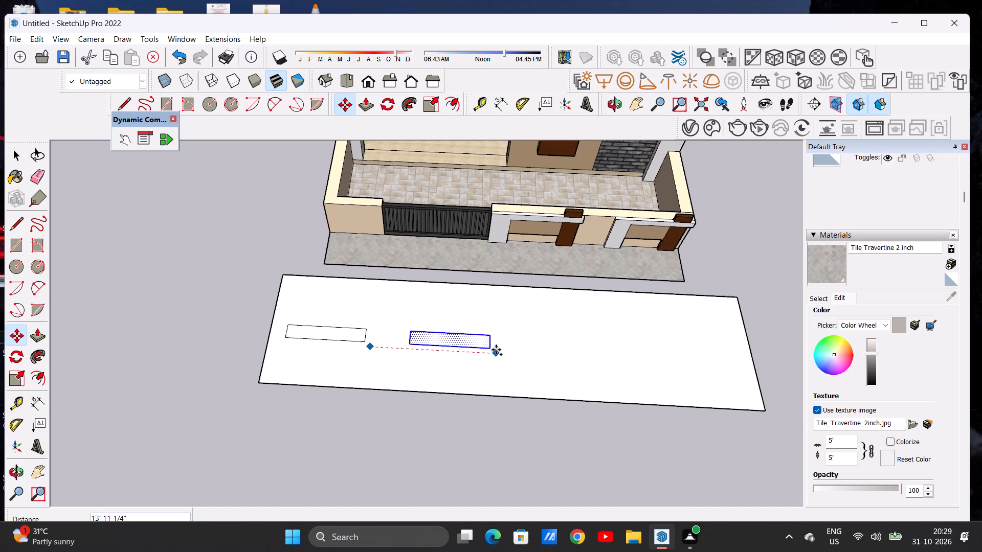
left_click(504, 352)
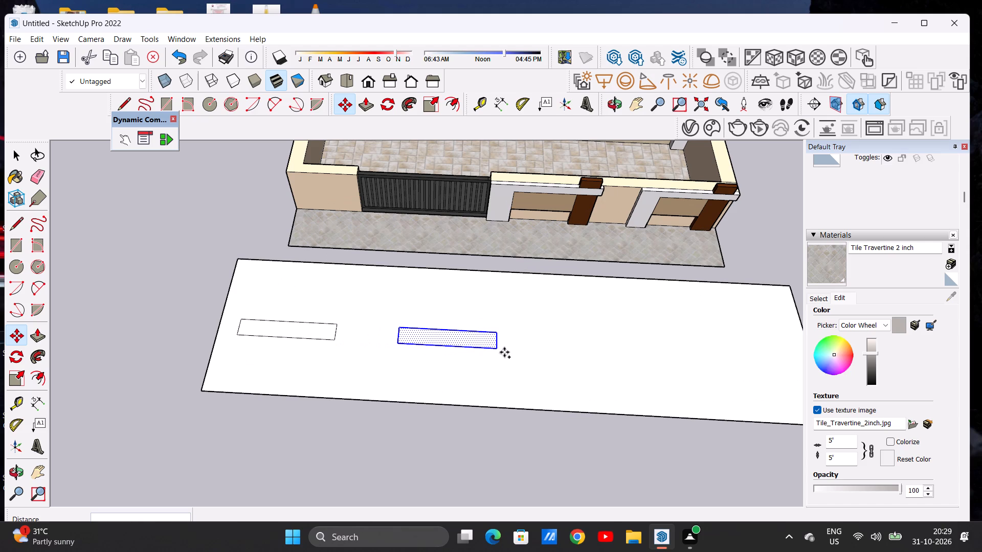
left_click(504, 352)
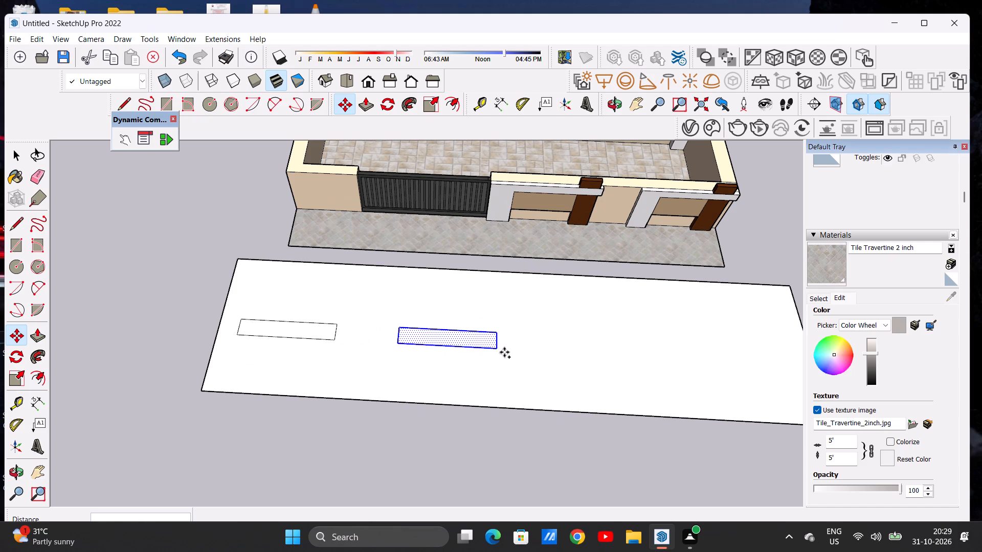
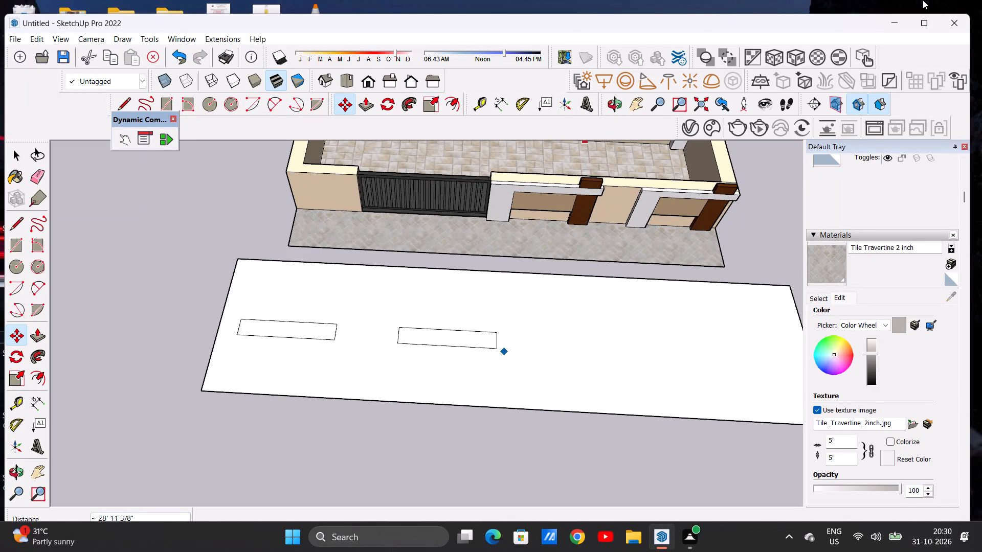
Examine the building and the two lane markings on the ground rectangle from several angles and distances.
scroll(921, 0, "down", 12)
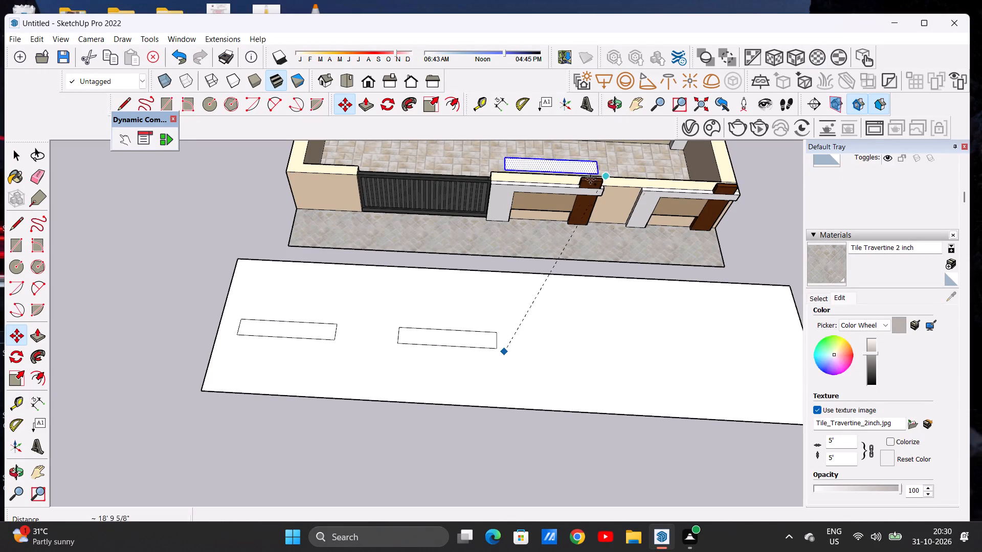
key("space")
scroll(526, 336, "down", 20)
scroll(526, 336, "down", 4)
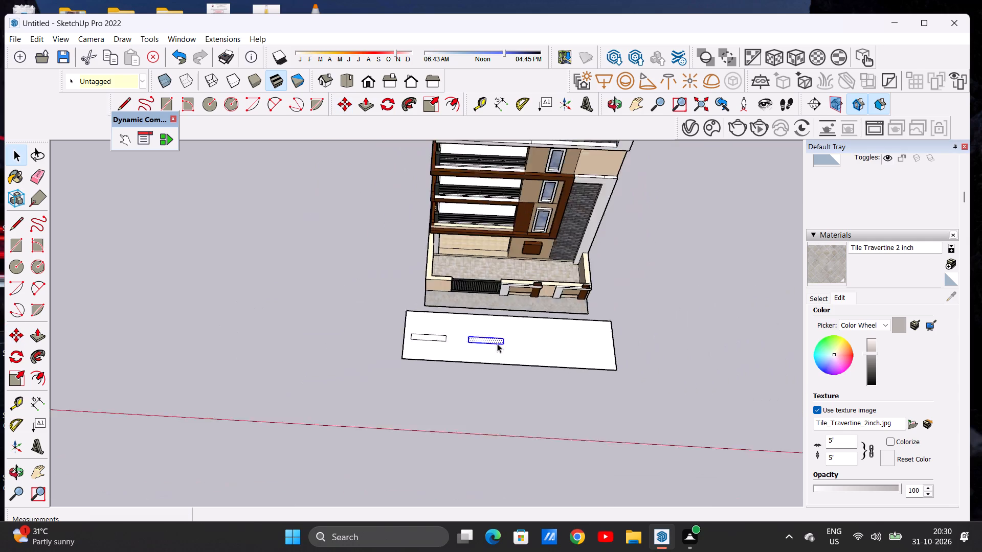
scroll(497, 343, "down", 2)
scroll(497, 343, "up", 1)
scroll(496, 335, "down", 10)
middle_click_drag(540, 300, 547, 196)
scroll(517, 247, "up", 2)
scroll(516, 249, "down", 1)
scroll(516, 254, "up", 4)
middle_click_drag(525, 290, 538, 214)
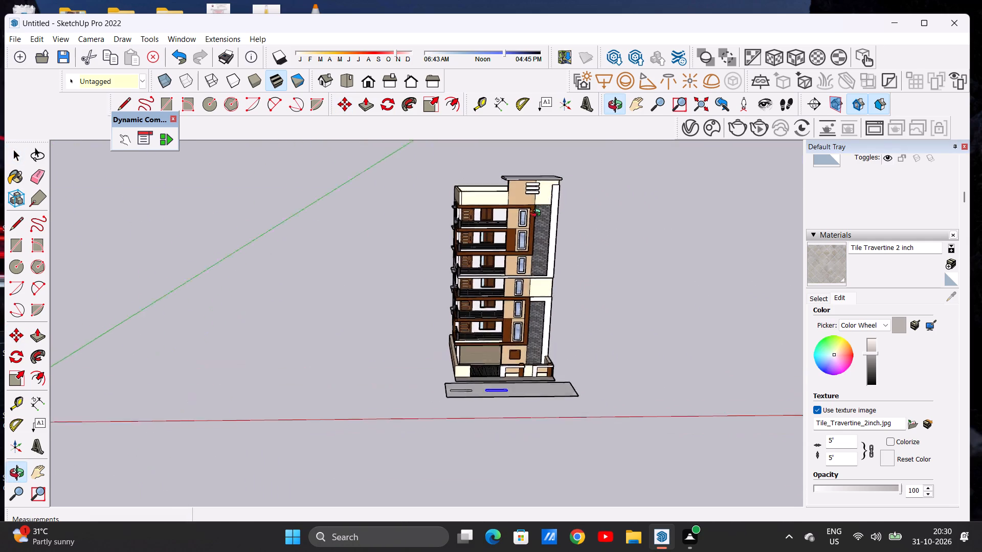
middle_click_drag(538, 214, 542, 194)
scroll(542, 194, "up", 10)
scroll(540, 201, "down", 3)
scroll(540, 201, "up", 1)
scroll(540, 201, "down", 4)
middle_click_drag(502, 273, 598, 235)
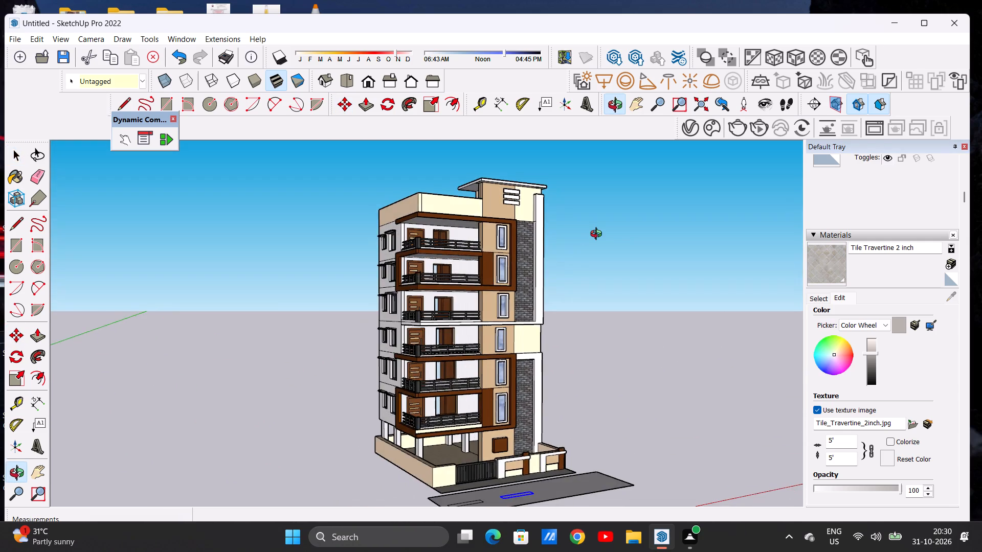
middle_click_drag(598, 235, 684, 254)
middle_click_drag(515, 292, 563, 287)
scroll(565, 274, "up", 5)
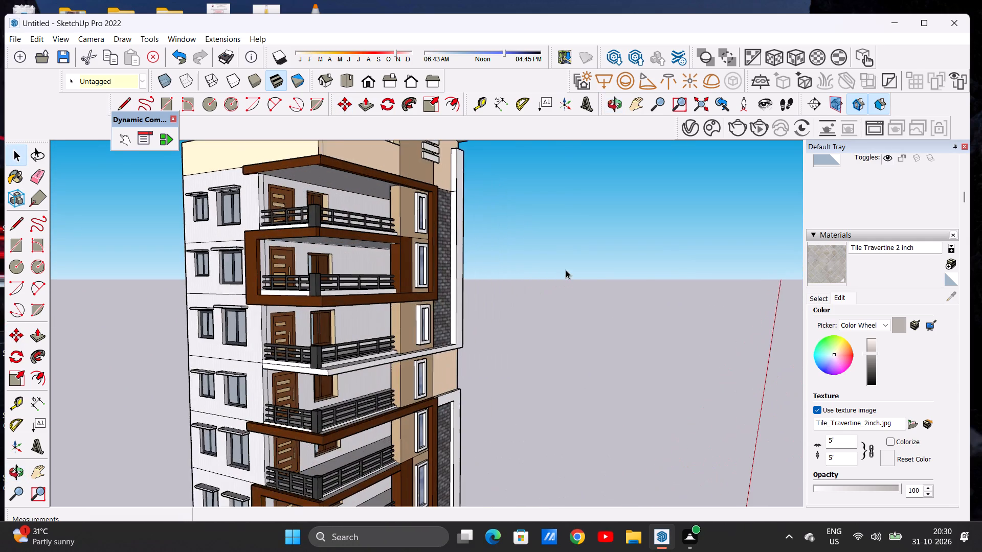
scroll(566, 270, "down", 5)
middle_click_drag(568, 267, 560, 274)
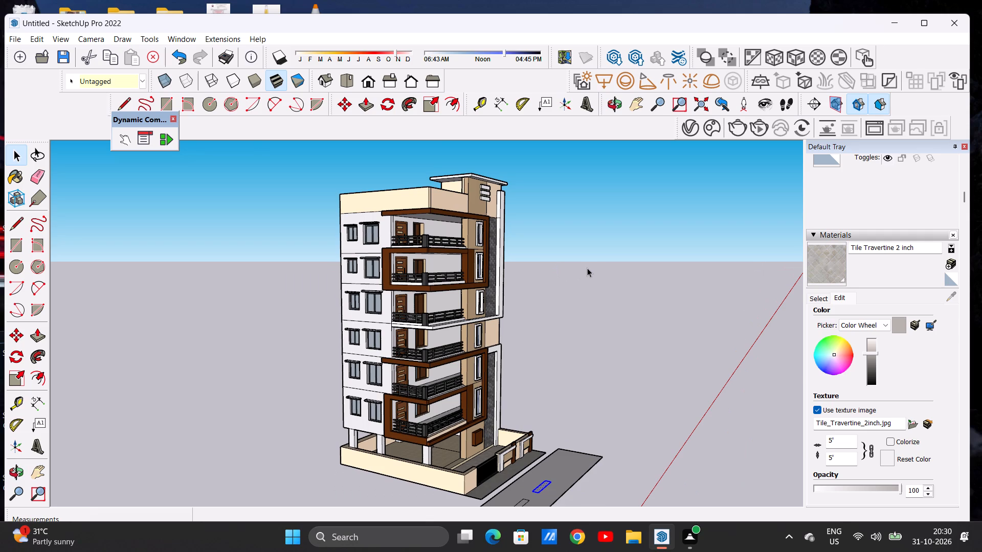
middle_click_drag(589, 289, 405, 316)
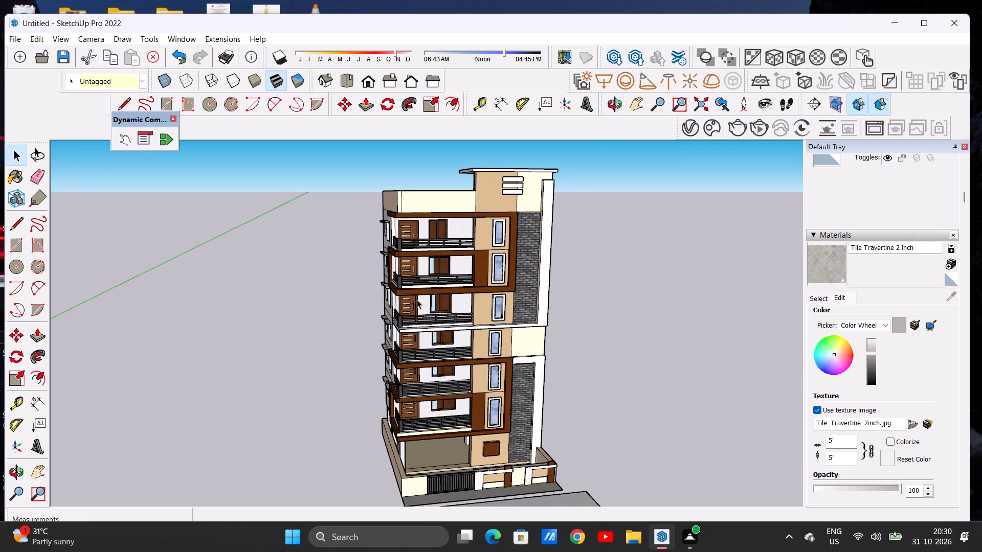
scroll(508, 226, "down", 7)
scroll(506, 236, "up", 11)
scroll(456, 241, "down", 3)
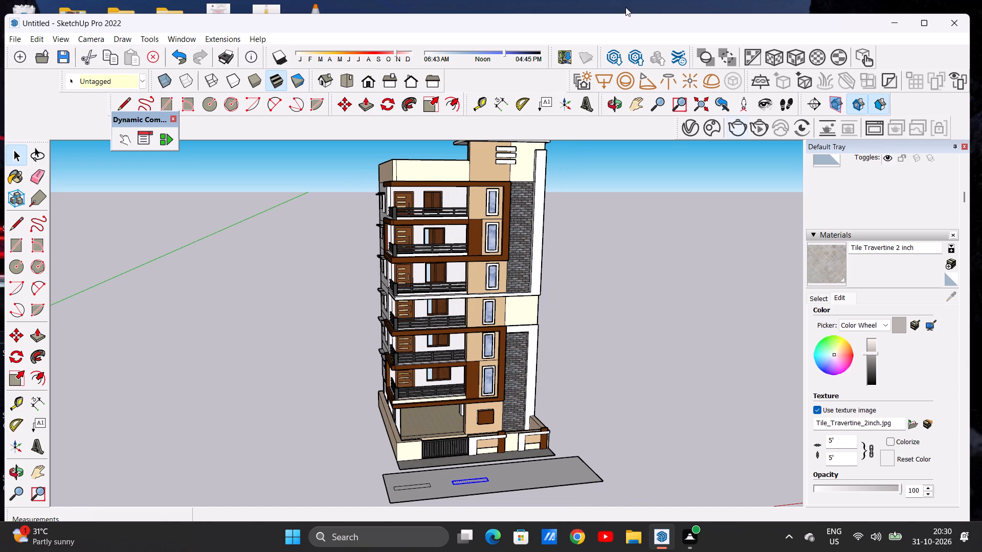
scroll(431, 351, "down", 6)
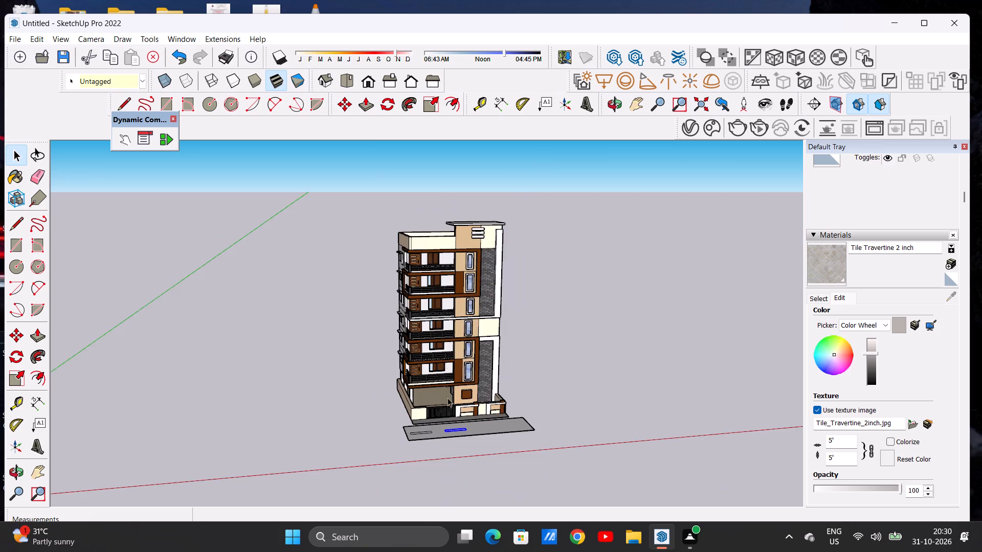
scroll(448, 403, "up", 5)
middle_click_drag(439, 403, 391, 391)
scroll(421, 356, "down", 4)
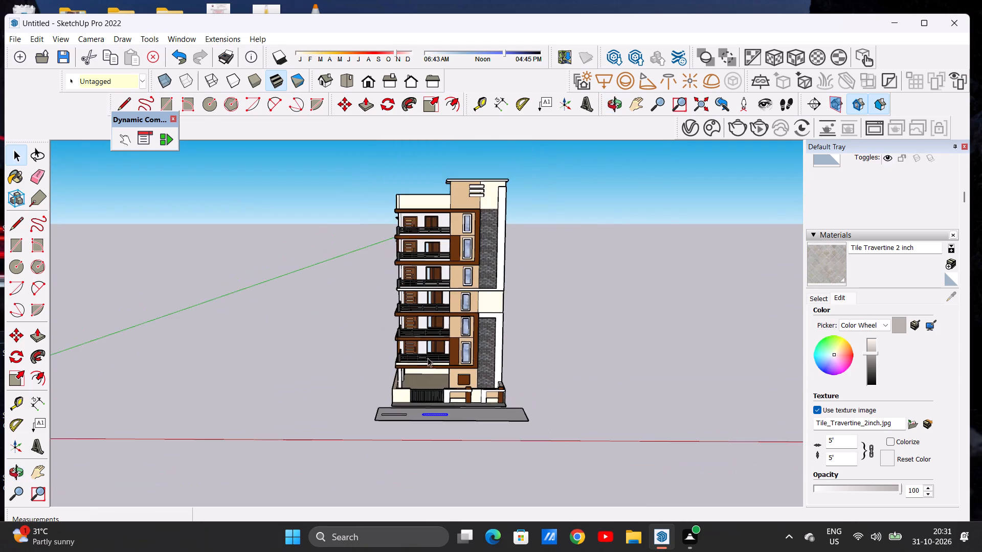
middle_click_drag(442, 402, 410, 471)
scroll(412, 446, "up", 12)
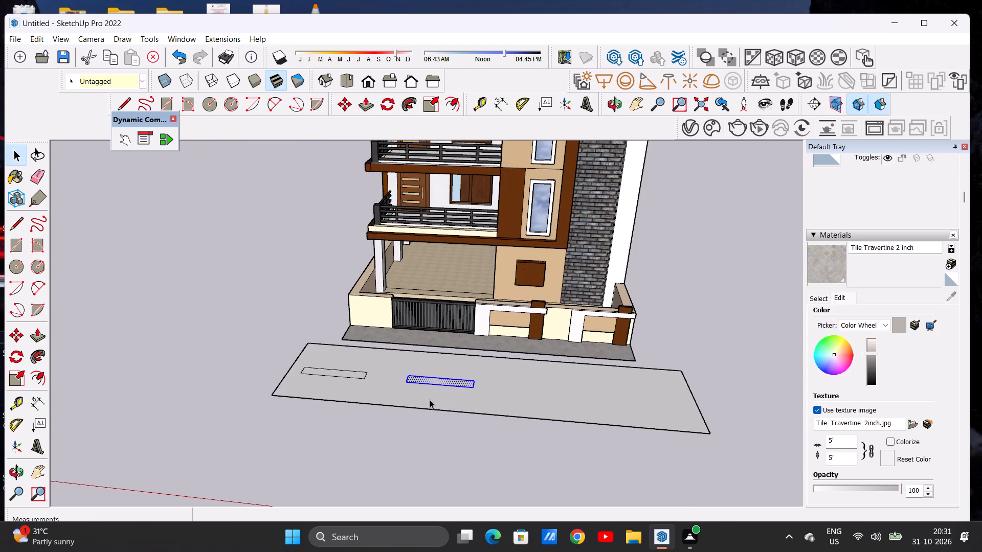
middle_click_drag(432, 395, 432, 457)
scroll(429, 341, "down", 6)
middle_click_drag(432, 391, 428, 422)
scroll(447, 382, "up", 4)
scroll(447, 382, "down", 1)
scroll(447, 382, "up", 1)
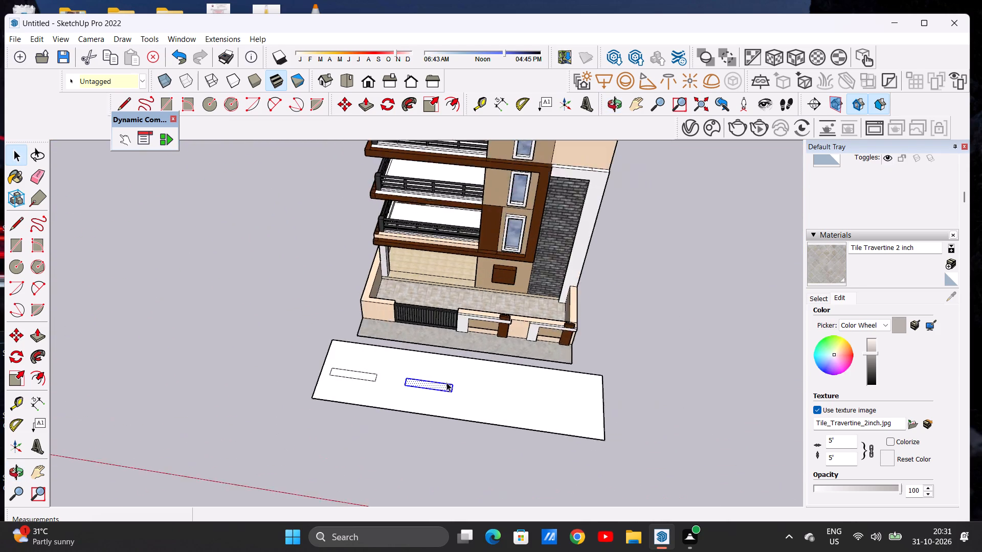
Copy the lane marking twice more along the ground rectangle, about 13' 10" and then about 12' 8" further on, completing a row of four.
scroll(447, 382, "up", 5)
key("m")
scroll(457, 410, "up", 4)
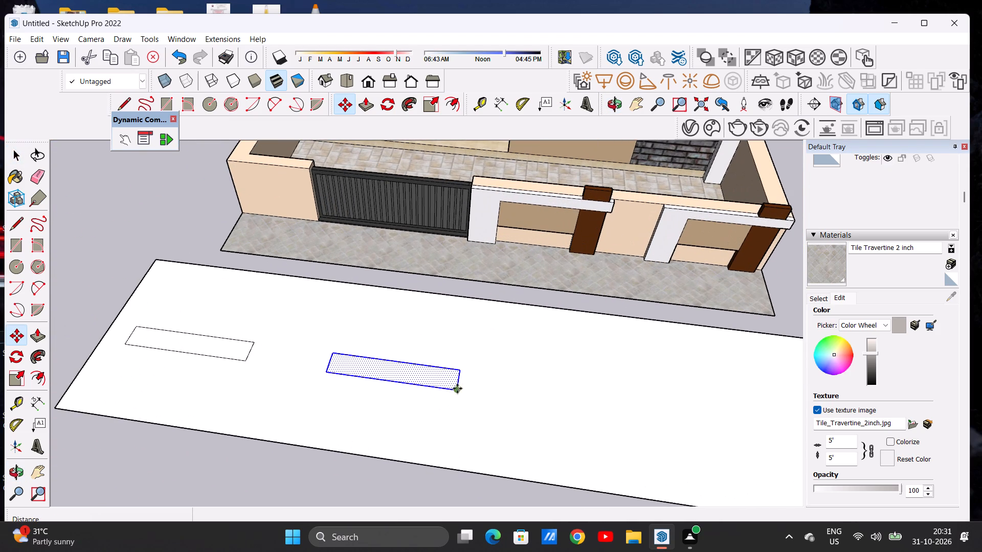
left_click(460, 390)
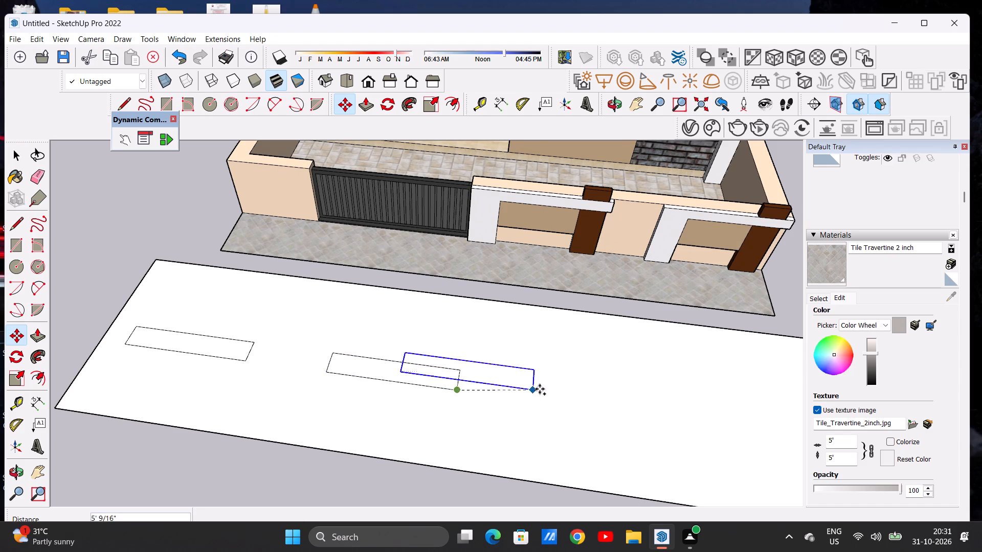
scroll(477, 382, "down", 7)
scroll(574, 400, "up", 4)
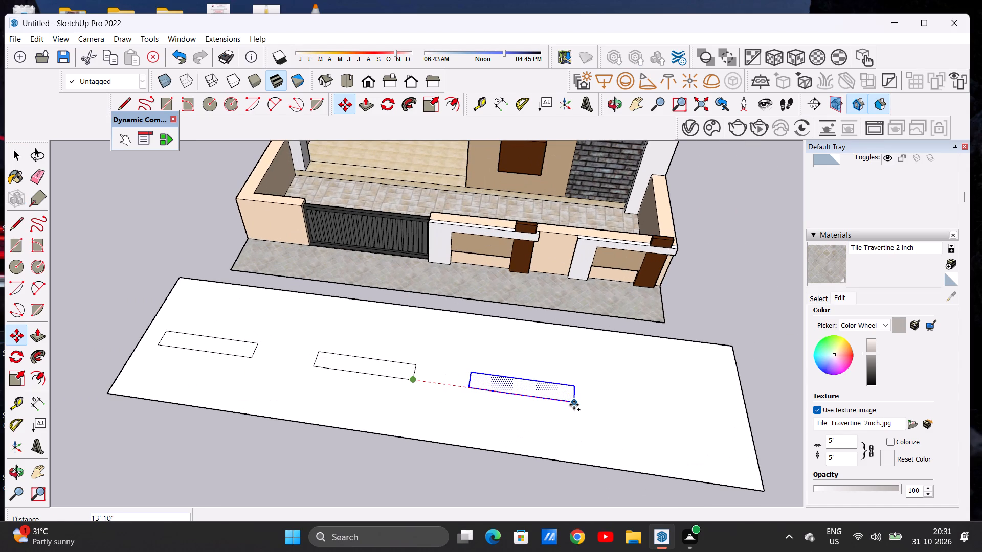
left_click(574, 405)
left_click(569, 406)
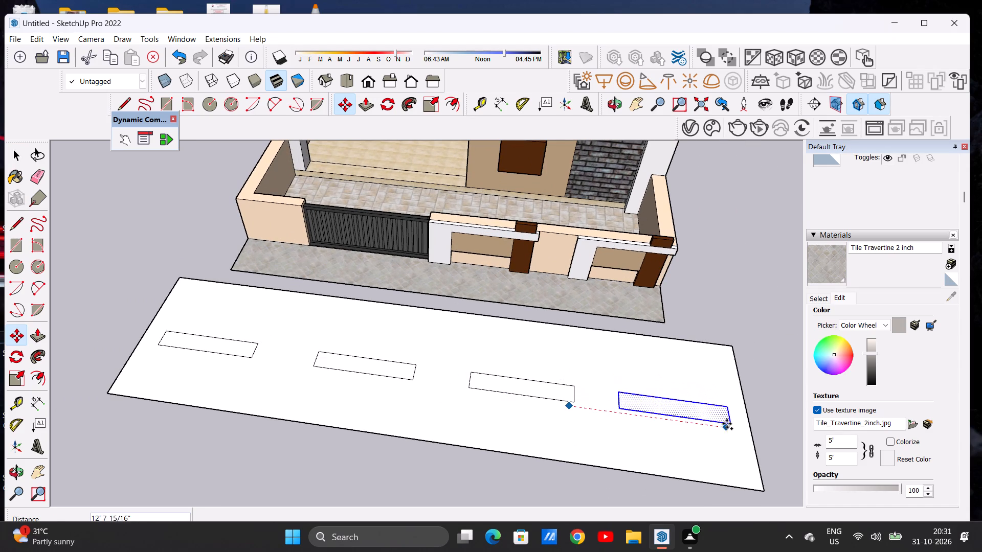
left_click(725, 430)
key("space")
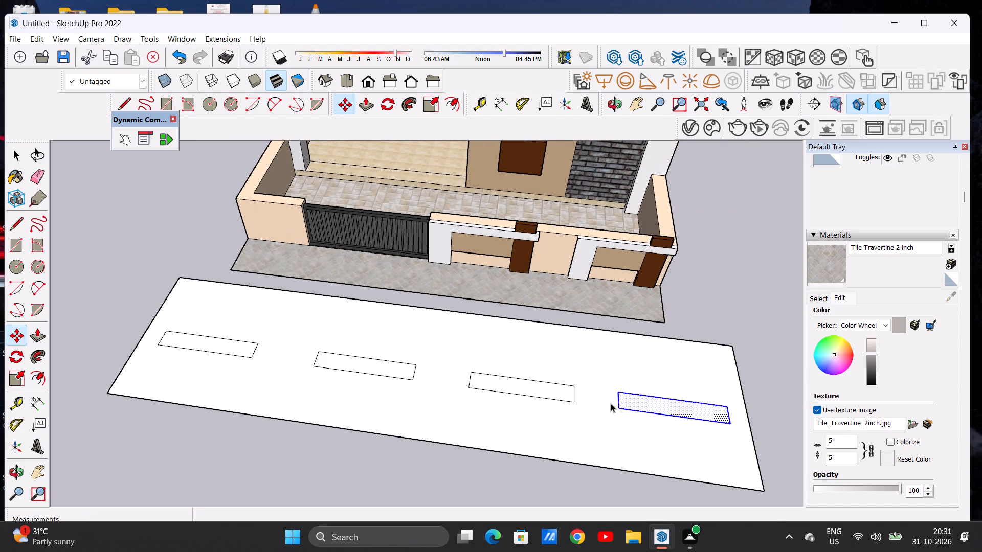
scroll(602, 405, "down", 3)
left_click(672, 315)
Examine the whole building together with the row of four lane markings from several angles and distances.
scroll(528, 426, "down", 18)
middle_click_drag(468, 403, 469, 313)
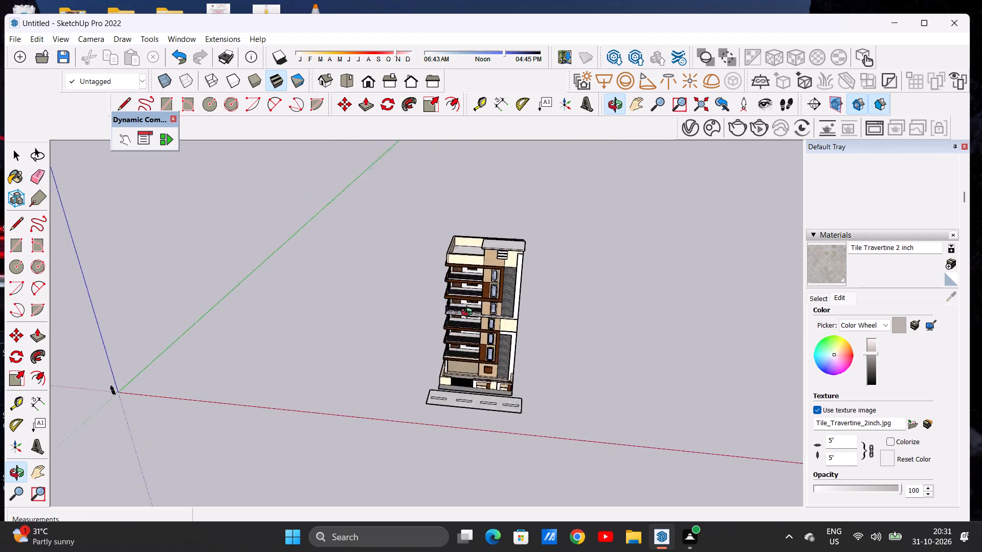
middle_click_drag(469, 313, 469, 280)
scroll(462, 288, "up", 8)
scroll(459, 290, "down", 1)
scroll(458, 290, "up", 8)
middle_click_drag(426, 336, 444, 282)
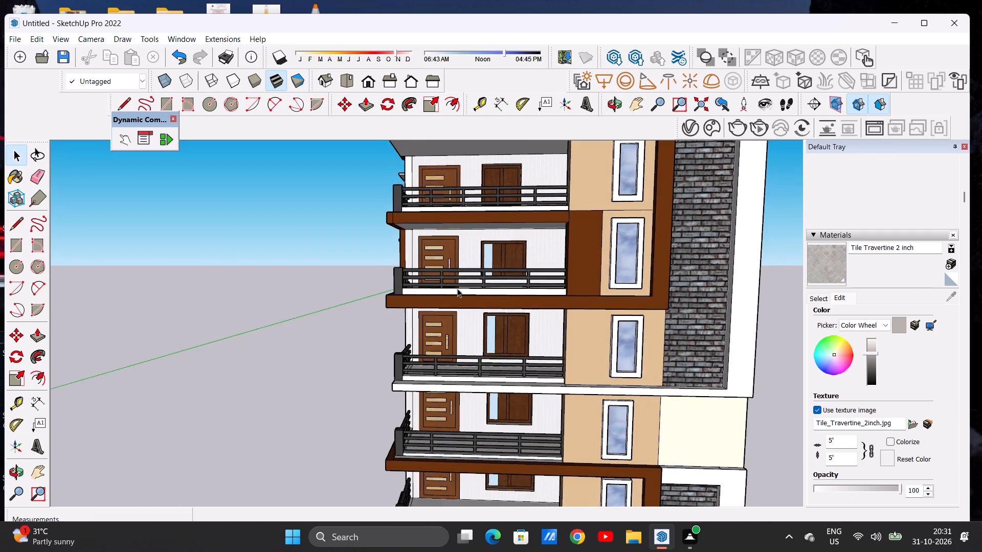
scroll(467, 305, "down", 9)
scroll(545, 325, "up", 1)
scroll(546, 326, "down", 8)
scroll(517, 328, "up", 1)
scroll(516, 329, "down", 4)
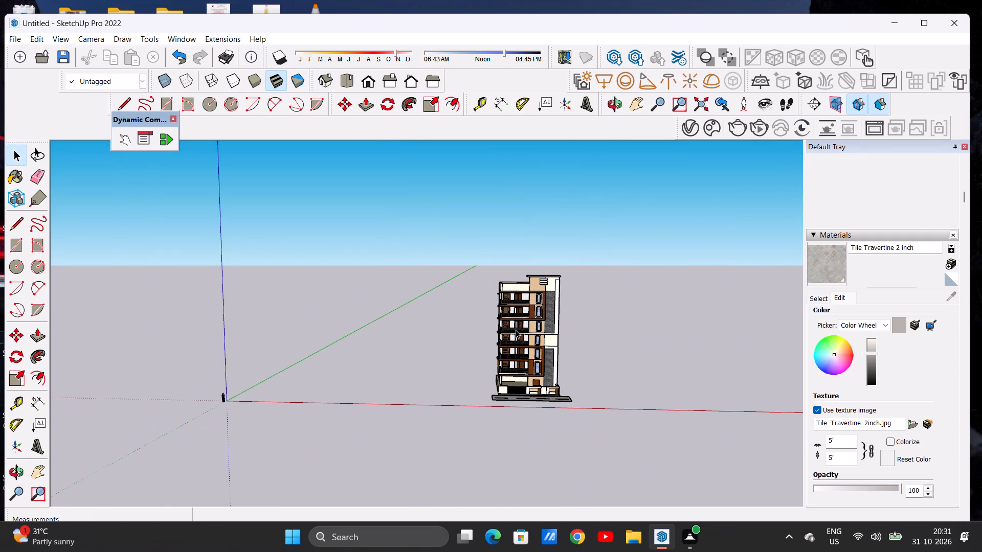
scroll(536, 390, "up", 9)
scroll(544, 399, "down", 1)
scroll(544, 399, "up", 5)
scroll(443, 335, "down", 6)
middle_click_drag(493, 377, 459, 382)
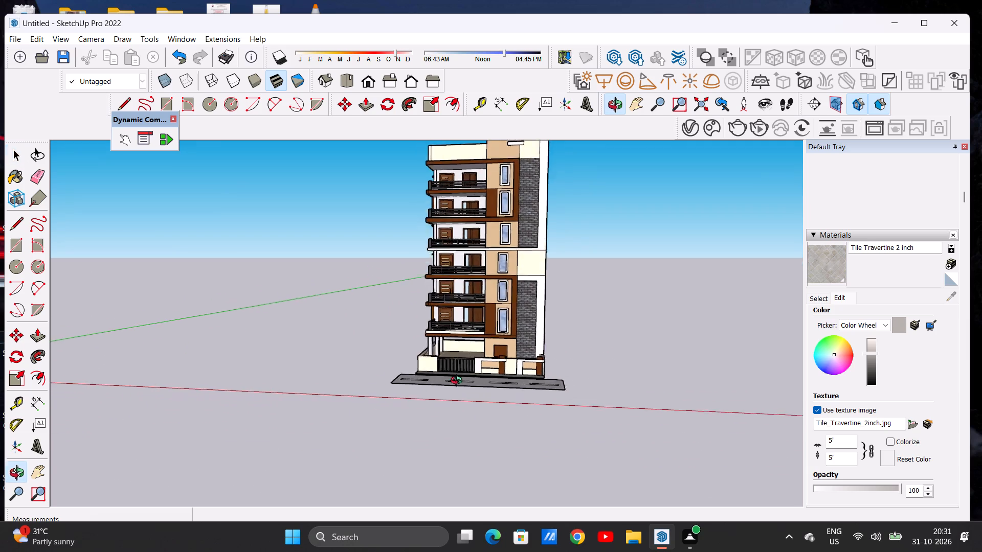
middle_click_drag(459, 382, 500, 459)
scroll(486, 407, "up", 3)
scroll(486, 407, "down", 1)
scroll(486, 407, "up", 4)
scroll(455, 362, "down", 6)
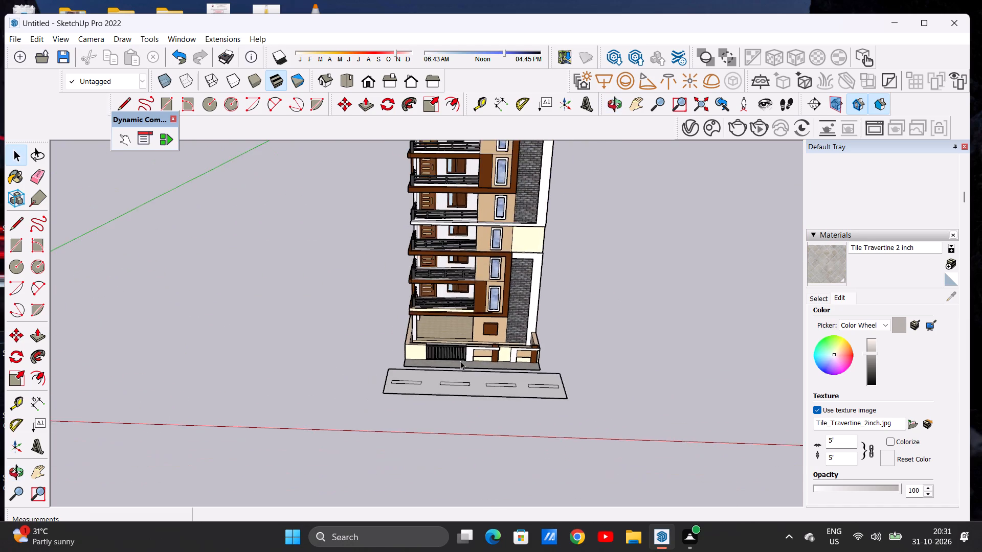
middle_click_drag(476, 364, 474, 434)
scroll(496, 381, "up", 5)
scroll(496, 381, "down", 1)
scroll(496, 381, "up", 5)
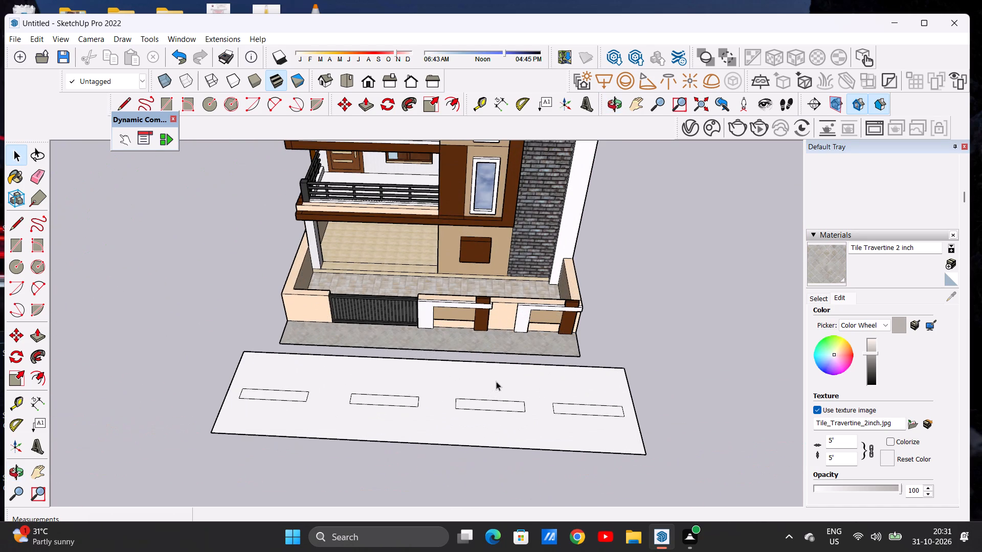
scroll(488, 371, "down", 6)
scroll(515, 401, "up", 6)
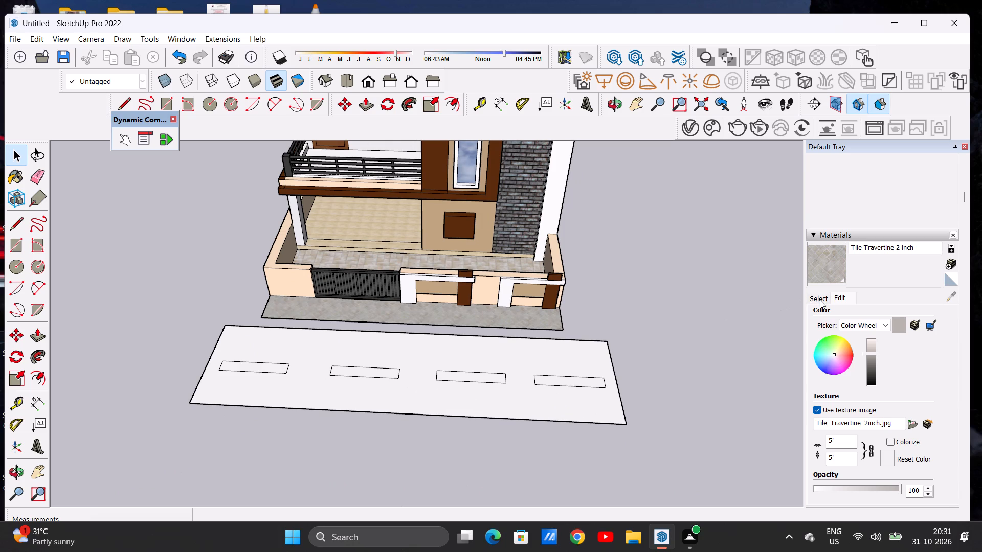
Switch the materials library from Tile to the Colors collection and browse to its white, grey and black swatches.
left_click(820, 300)
left_click(874, 314)
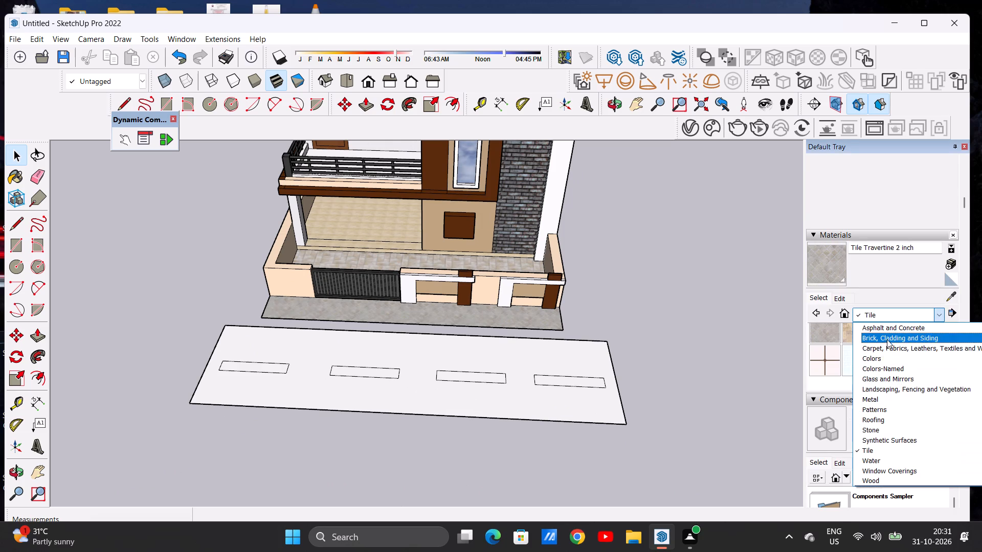
left_click(890, 359)
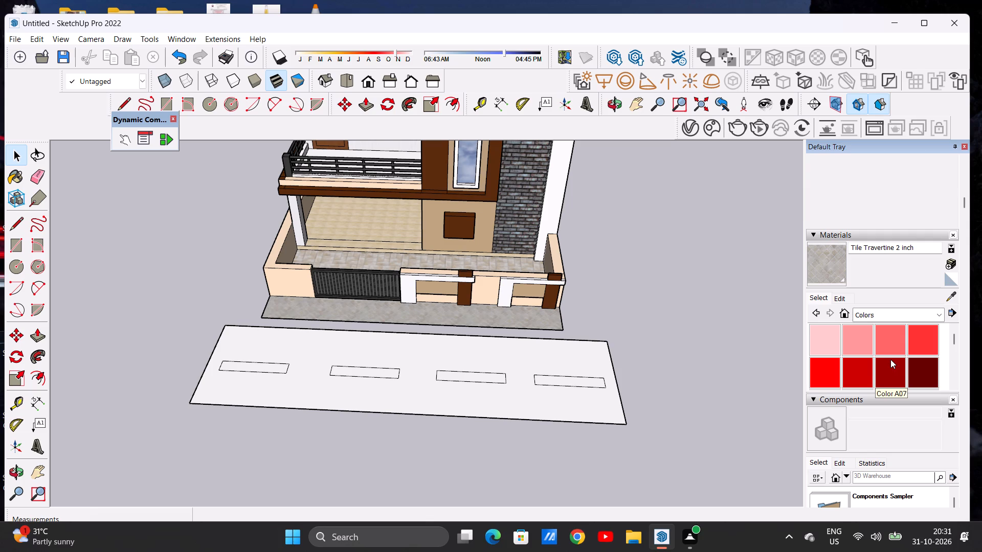
scroll(890, 359, "down", 14)
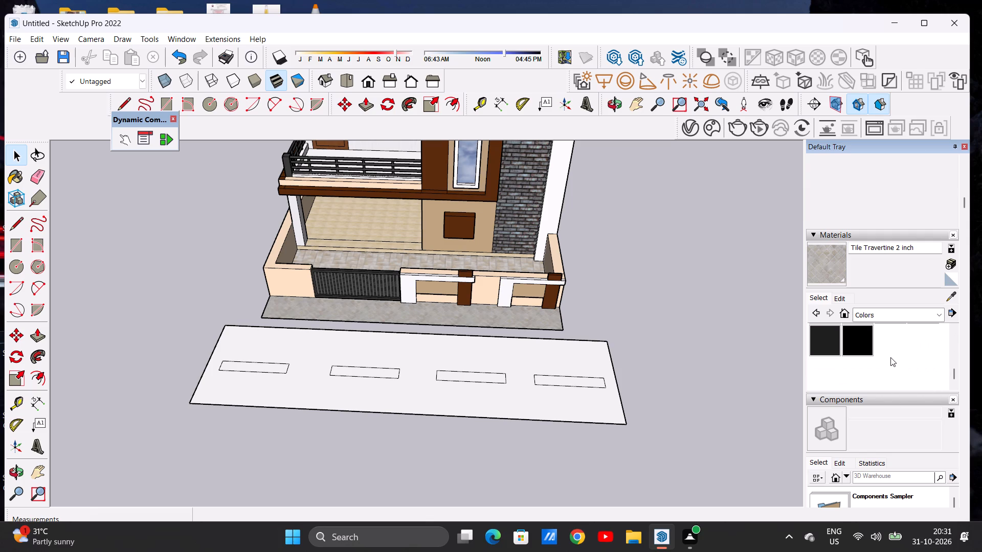
scroll(890, 357, "up", 1)
scroll(890, 357, "down", 1)
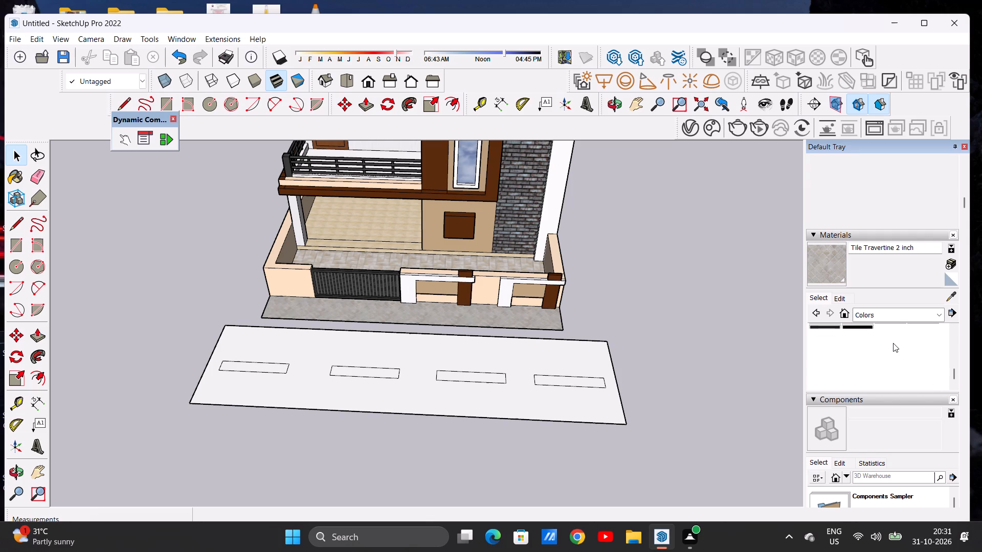
scroll(872, 363, "up", 1)
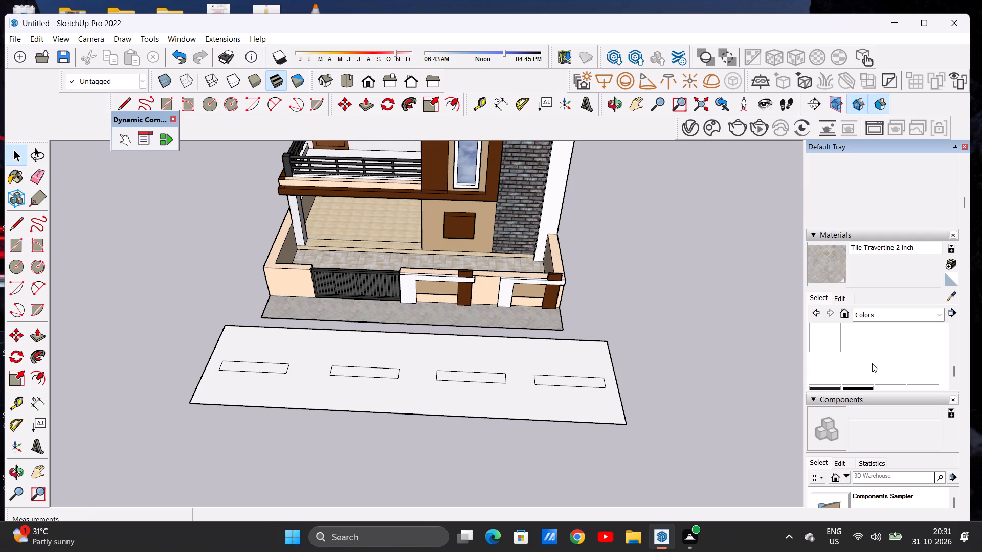
Draw a line about 53' 5" long across the ground rectangle, just inside its long edge nearest the house.
key("space")
type("L")
scroll(416, 323, "down", 7)
middle_click_drag(417, 327, 415, 393)
scroll(406, 347, "up", 4)
scroll(406, 347, "down", 1)
scroll(406, 347, "up", 2)
key("space")
type("L")
middle_click_drag(417, 331, 427, 353)
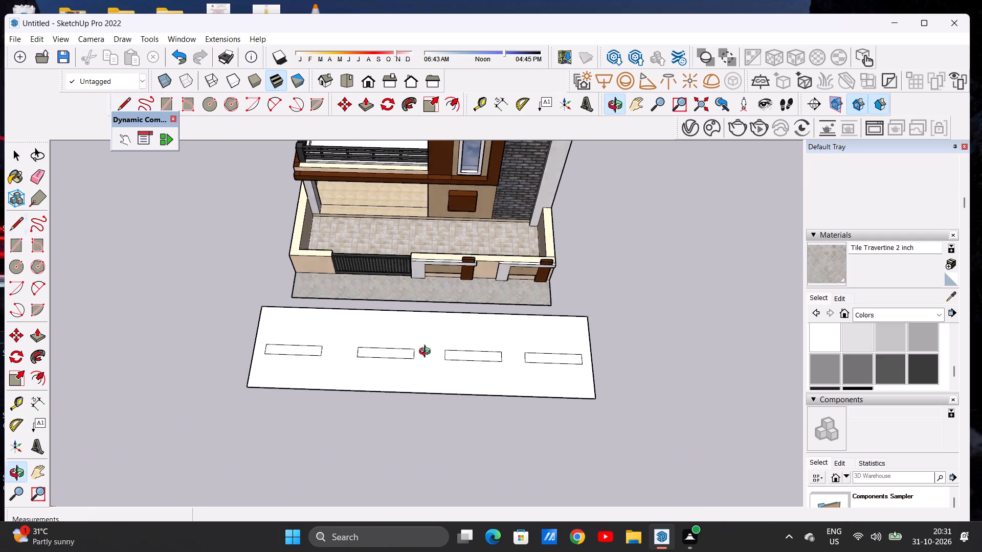
middle_click_drag(427, 353, 423, 365)
scroll(292, 311, "up", 6)
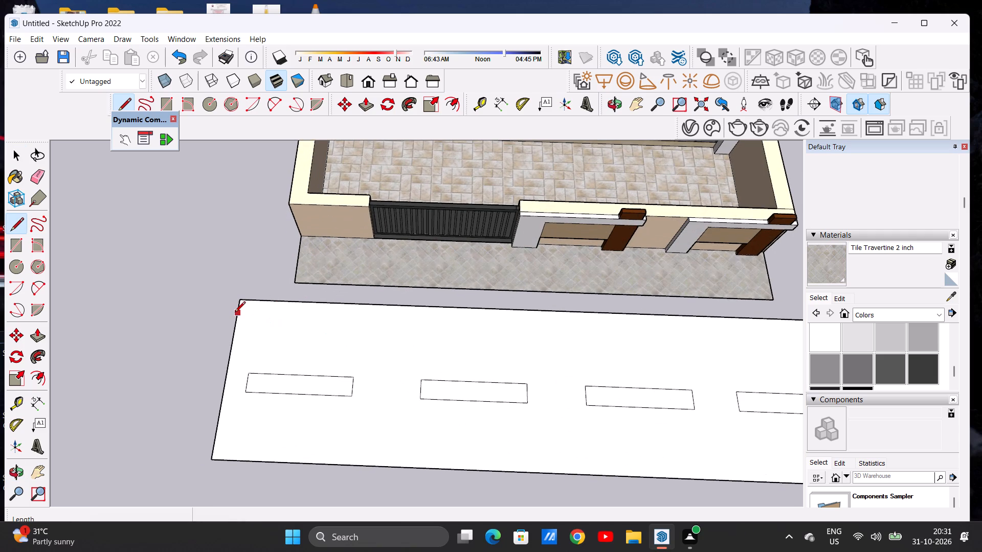
left_click(235, 313)
scroll(285, 318, "down", 5)
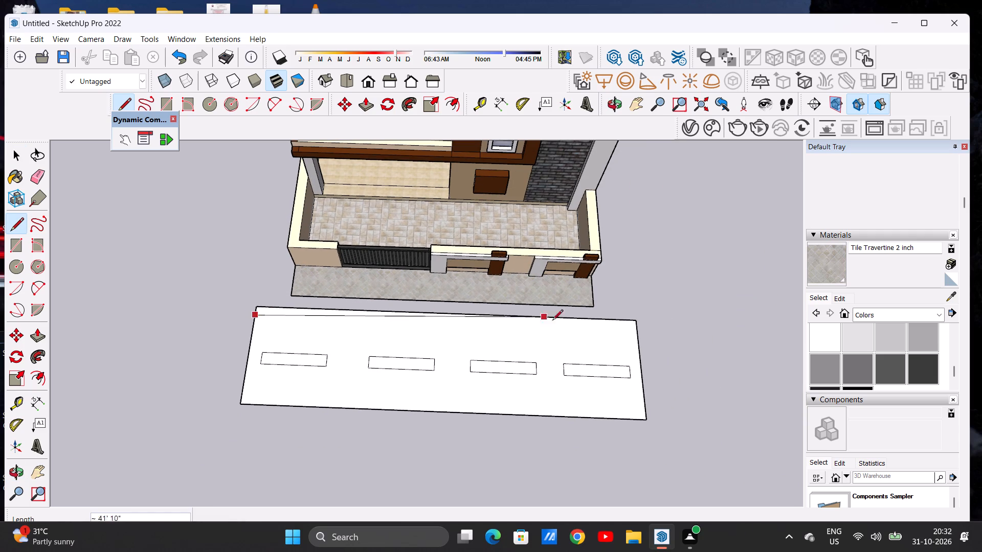
scroll(625, 327, "up", 3)
scroll(625, 327, "down", 1)
left_click(640, 330)
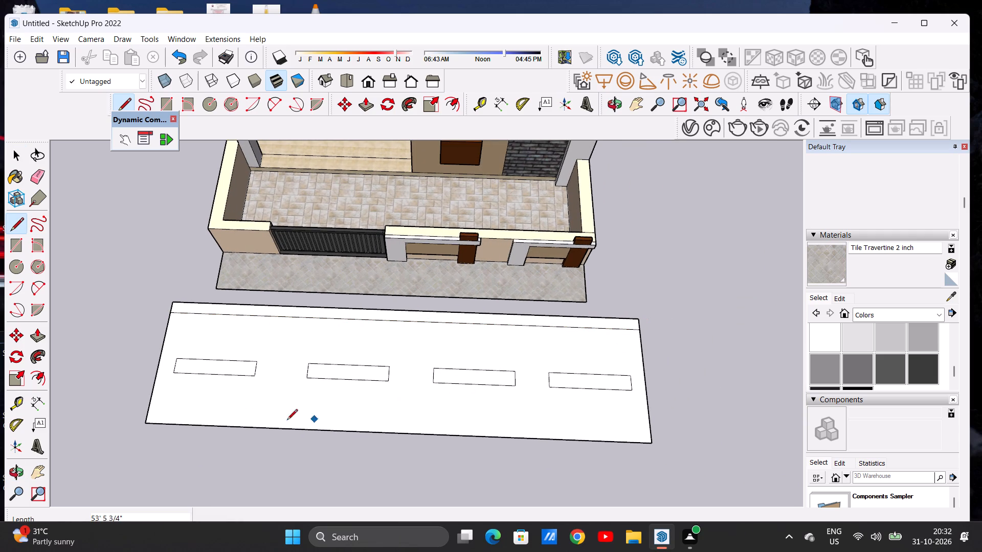
Draw a second edge line across the ground rectangle, just inside its long edge farthest from the house.
left_click(146, 409)
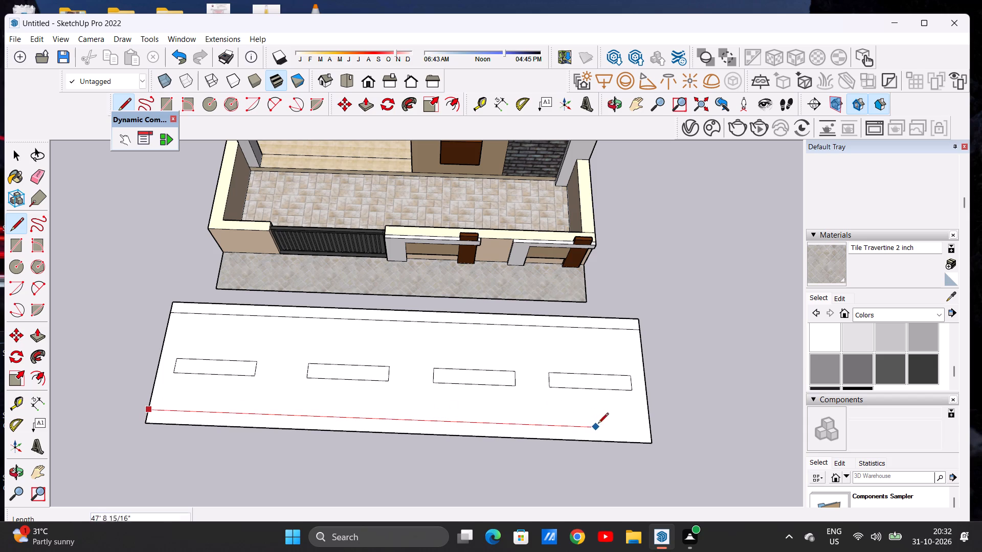
left_click(649, 430)
key("space")
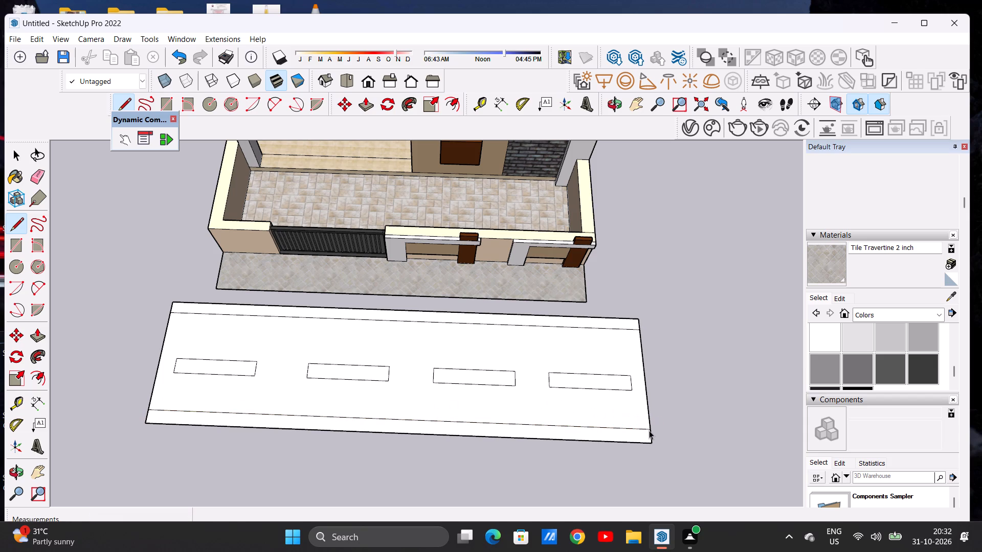
Examine the road outline with its edge lines and lane markings from several distances and angles.
scroll(529, 339, "down", 14)
middle_click_drag(450, 337, 439, 290)
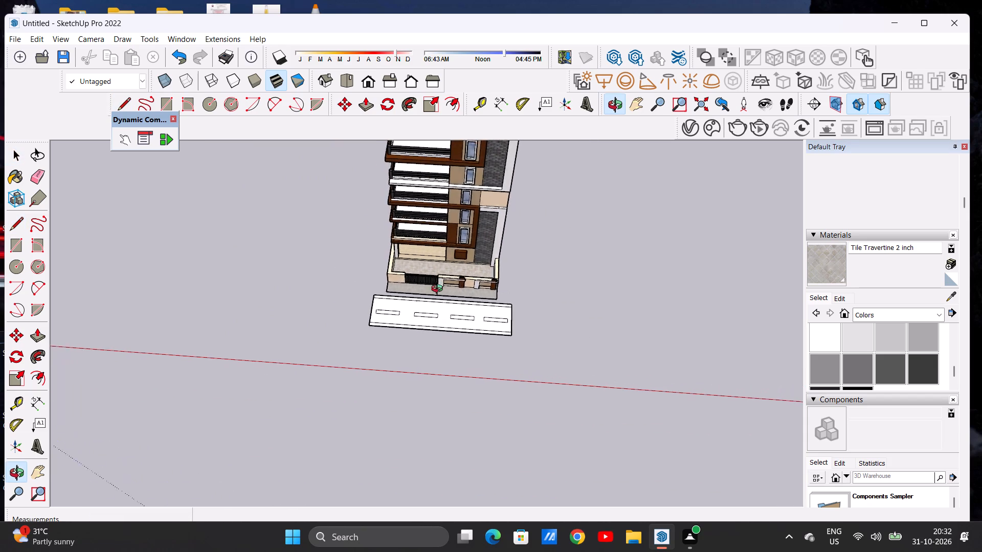
middle_click_drag(439, 290, 439, 286)
scroll(436, 327, "up", 9)
scroll(426, 324, "down", 1)
scroll(426, 324, "up", 4)
middle_click_drag(441, 333, 438, 306)
scroll(452, 335, "down", 9)
scroll(438, 330, "up", 9)
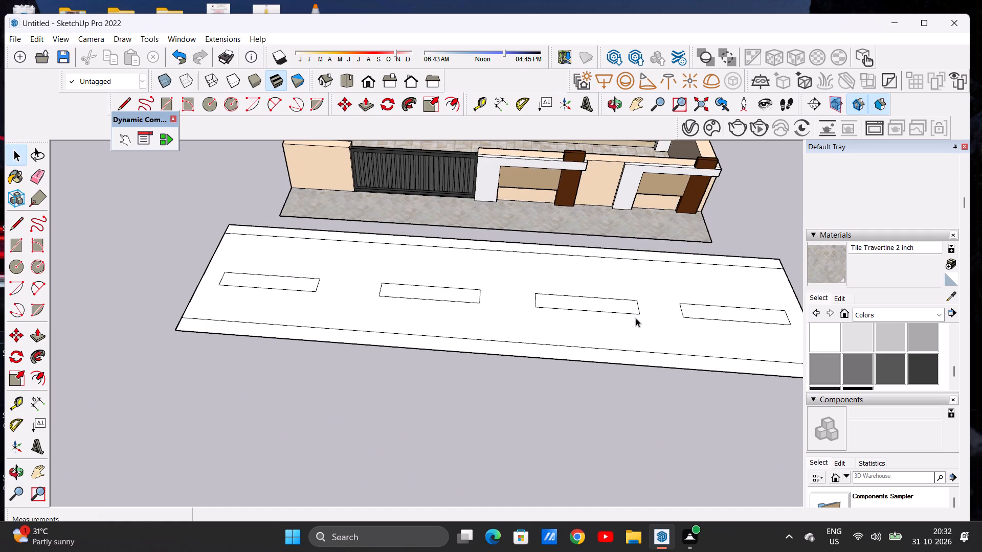
scroll(573, 323, "down", 5)
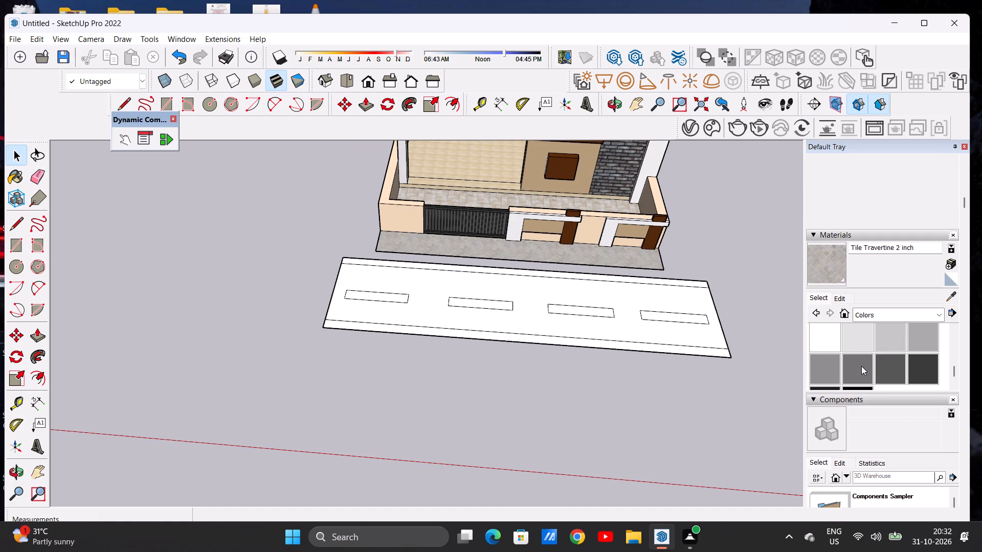
Switch the materials library from Colors to the Synthetic Surfaces collection.
scroll(861, 366, "down", 1)
left_click(877, 311)
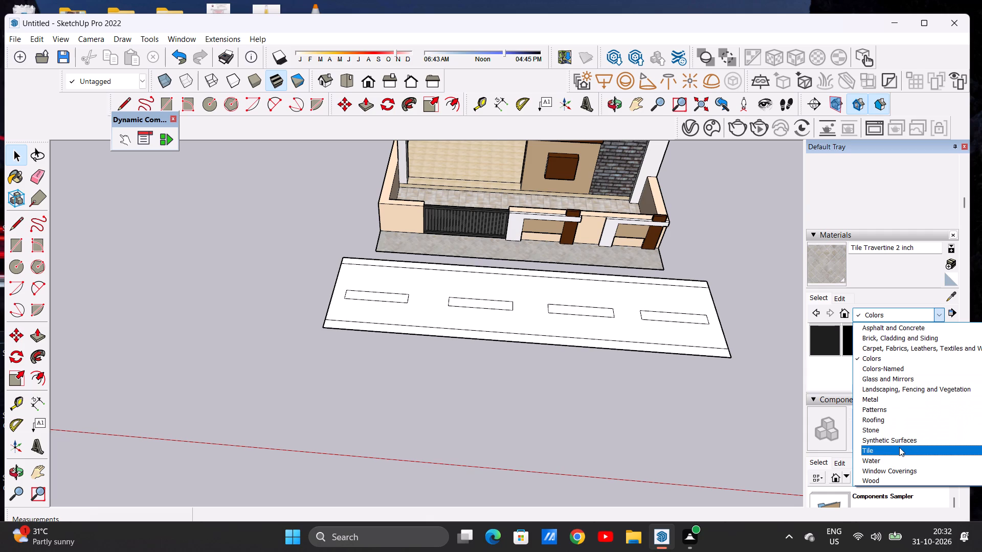
left_click(896, 443)
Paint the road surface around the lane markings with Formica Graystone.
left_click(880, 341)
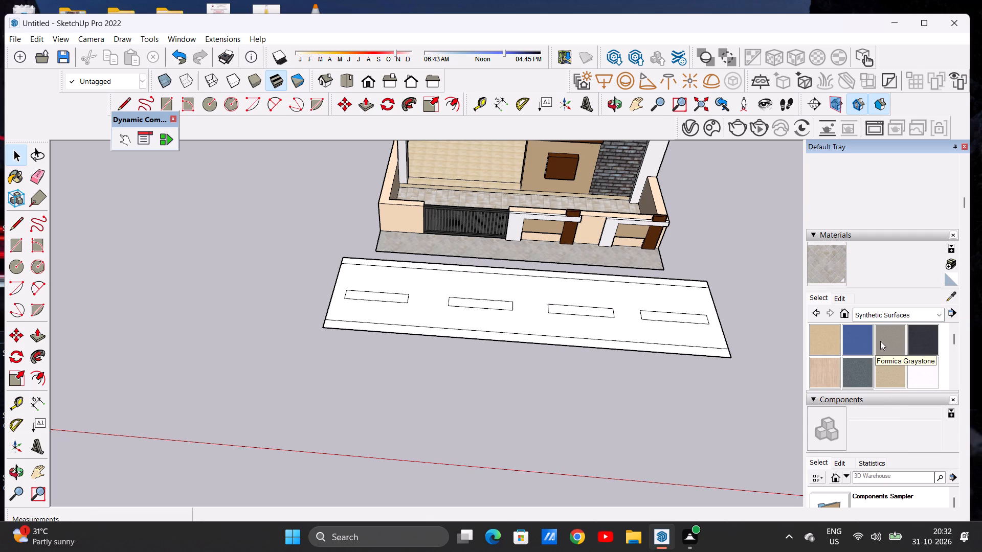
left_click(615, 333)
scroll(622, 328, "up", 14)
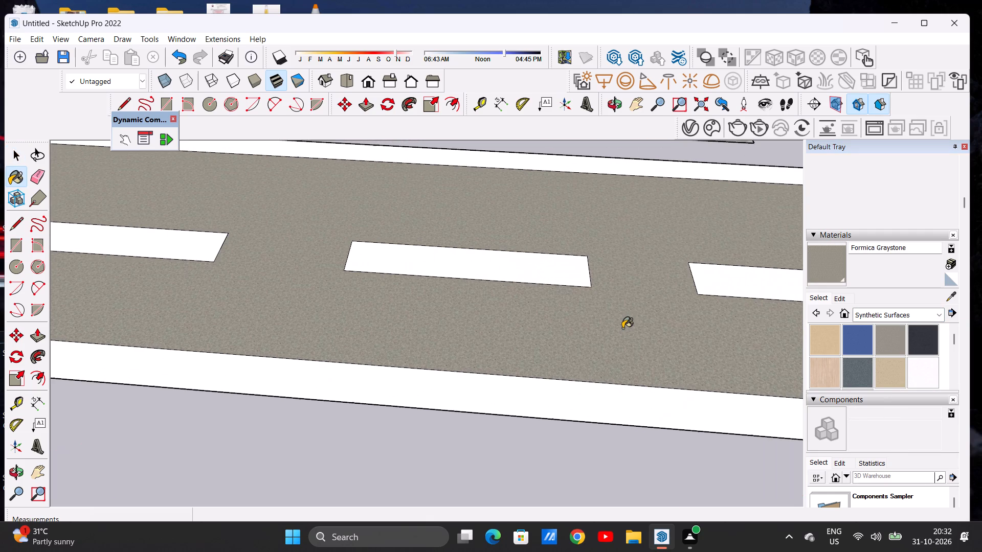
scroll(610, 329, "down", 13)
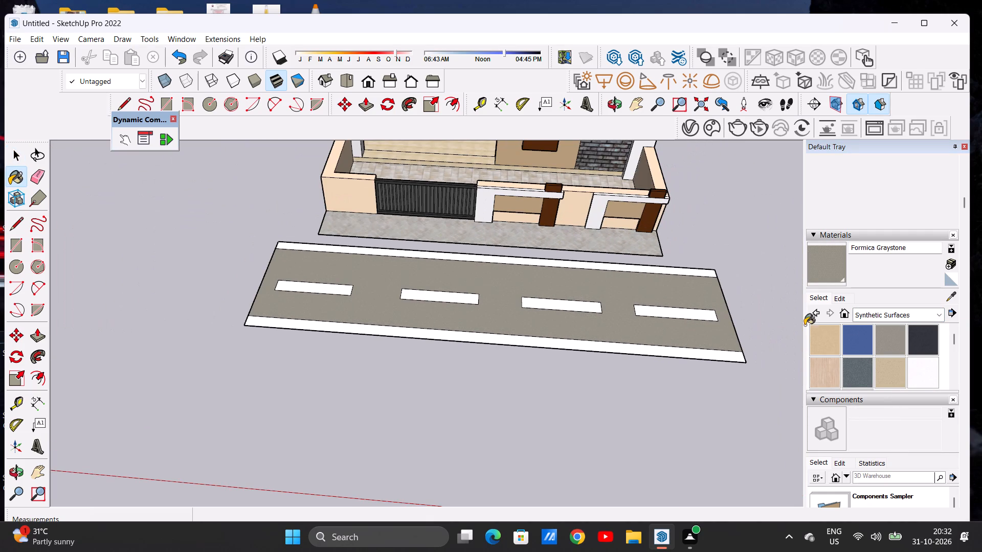
Paint the road surface with Formica Laminate Dark, leaving the lane markings and edge strips white.
left_click(915, 341)
left_click(622, 335)
scroll(613, 328, "up", 2)
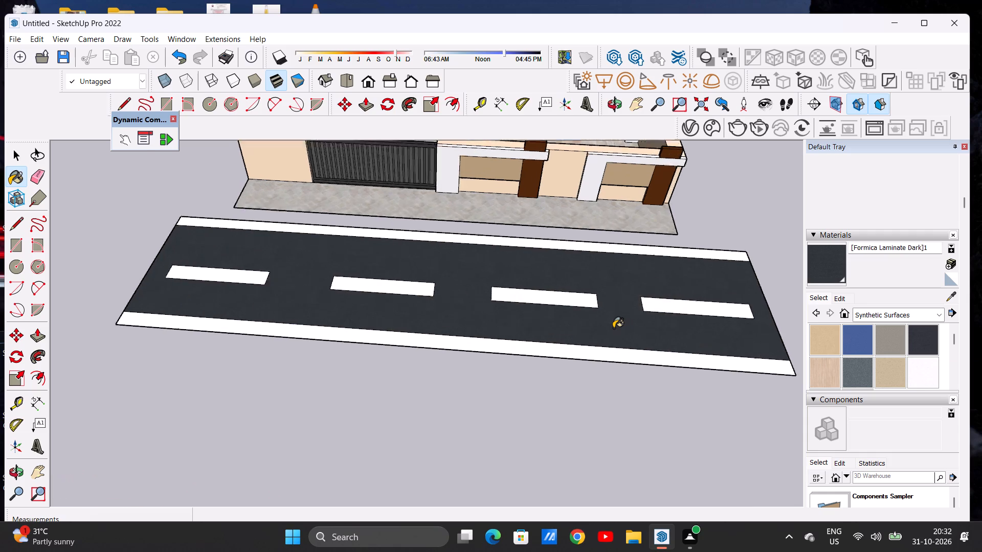
scroll(613, 328, "up", 11)
scroll(613, 328, "down", 19)
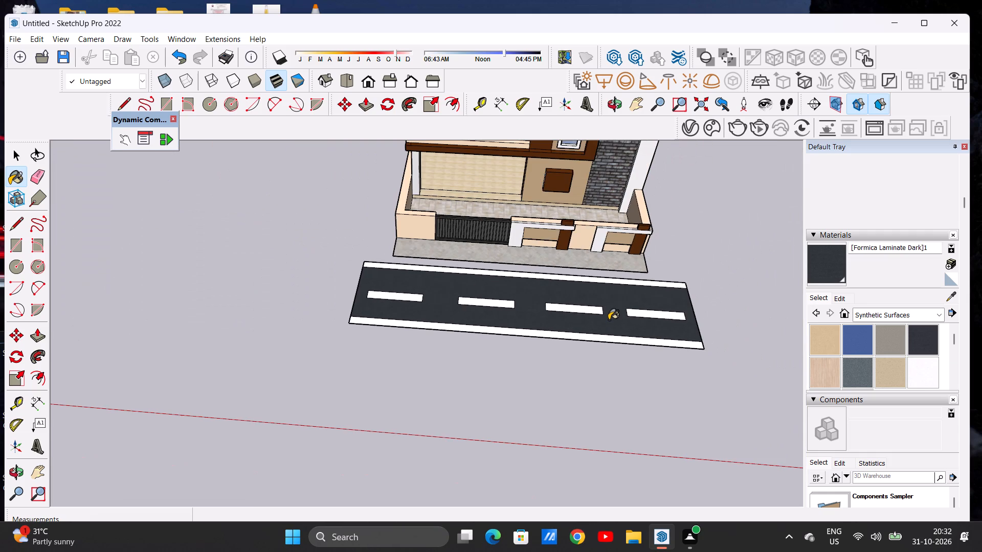
key("space")
Examine the whole building together with the dark road from several angles and distances.
middle_click_drag(476, 325, 481, 310)
scroll(427, 347, "down", 12)
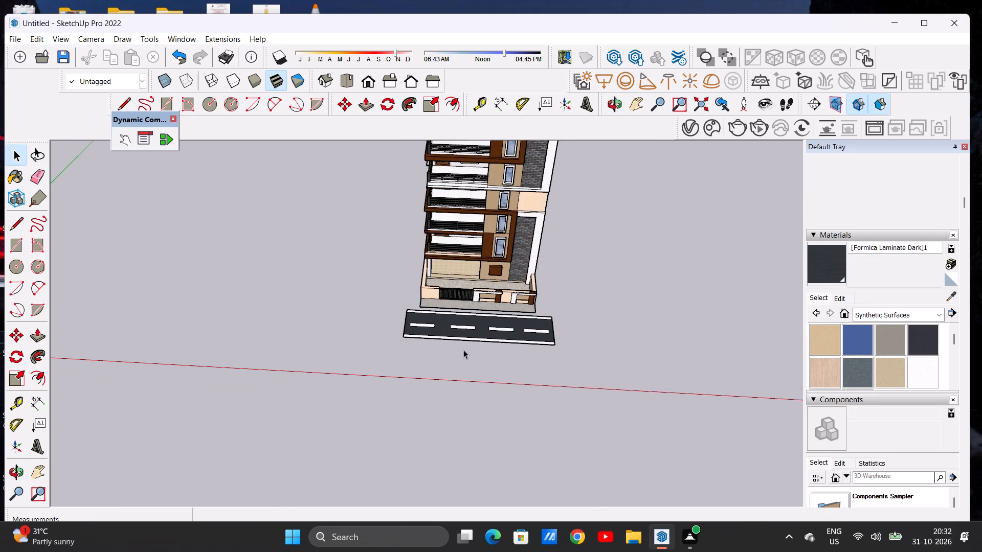
middle_click_drag(465, 343, 464, 312)
scroll(451, 329, "down", 13)
middle_click_drag(456, 314, 456, 284)
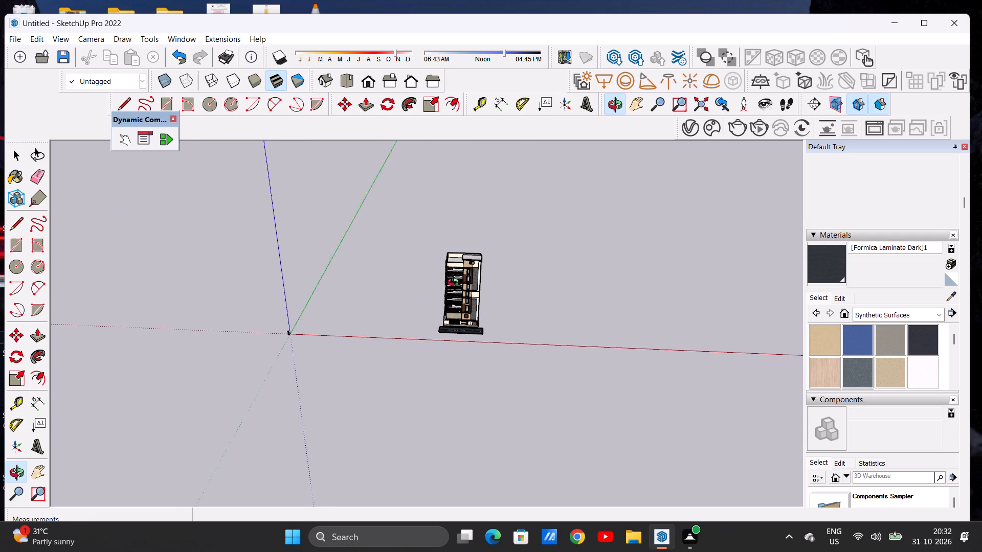
middle_click_drag(456, 284, 457, 273)
scroll(461, 300, "up", 4)
scroll(464, 309, "down", 1)
scroll(465, 310, "up", 4)
scroll(457, 304, "down", 1)
scroll(457, 304, "up", 12)
middle_click_drag(450, 348, 465, 297)
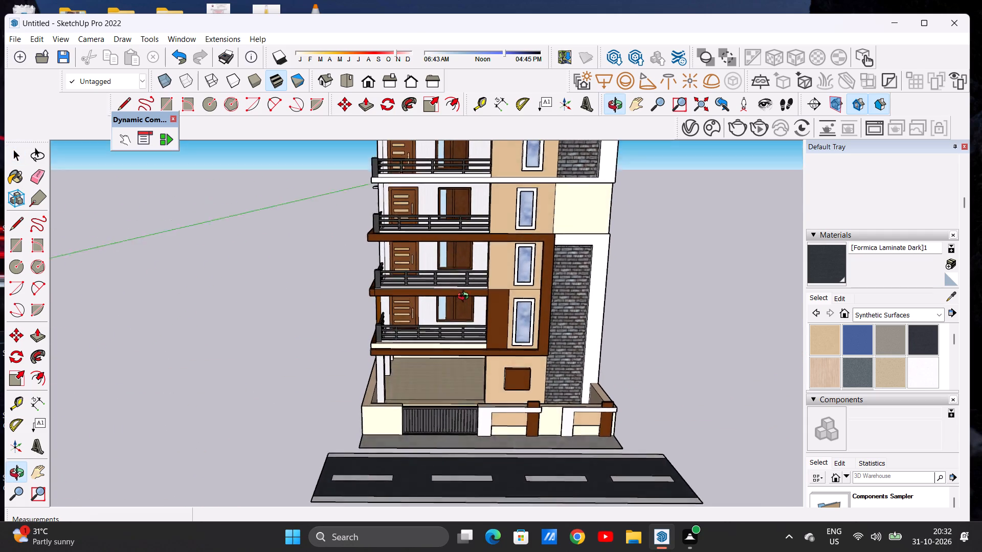
middle_click_drag(465, 297, 467, 285)
scroll(421, 322, "down", 10)
middle_click_drag(430, 355, 405, 440)
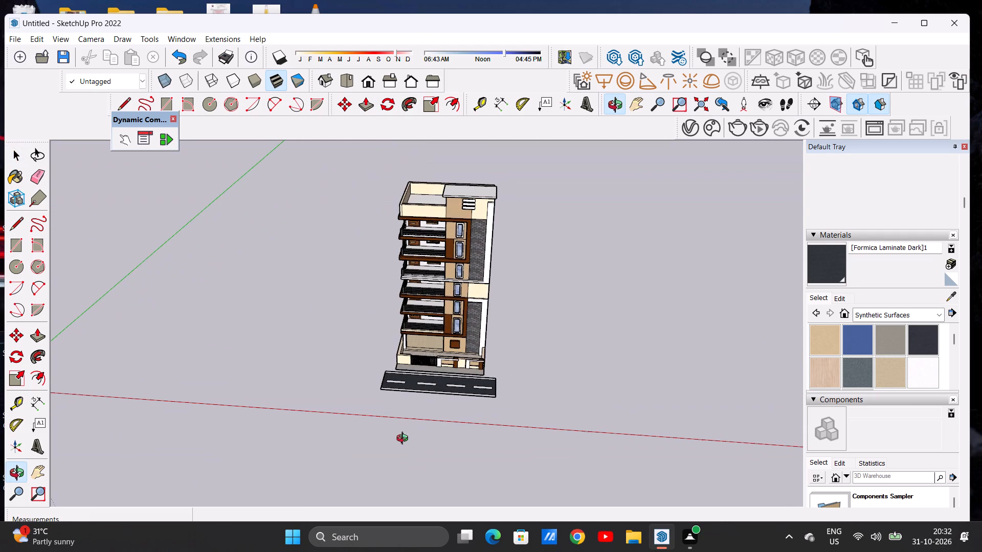
middle_click_drag(405, 440, 405, 440)
middle_click(440, 437)
scroll(405, 392, "up", 9)
middle_click_drag(412, 379, 424, 394)
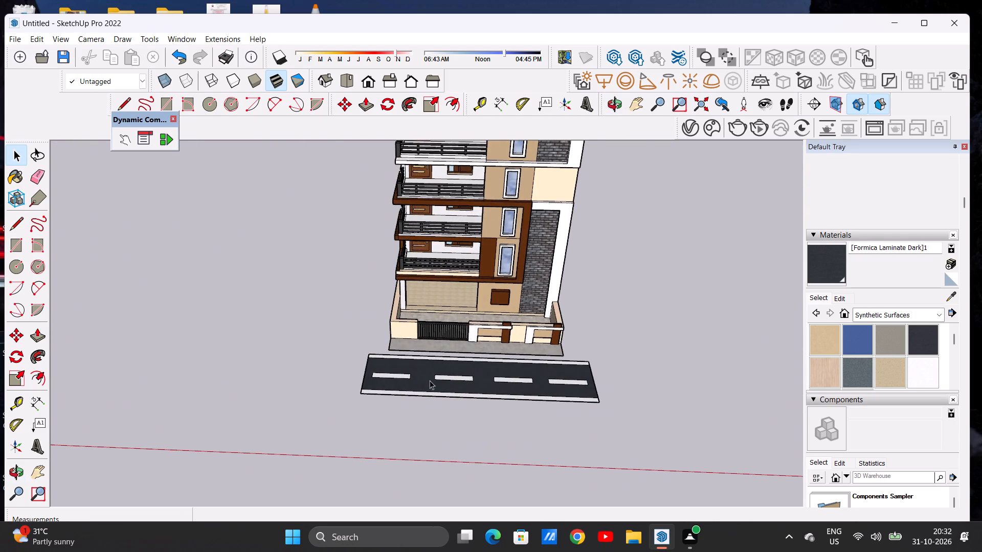
scroll(430, 380, "up", 7)
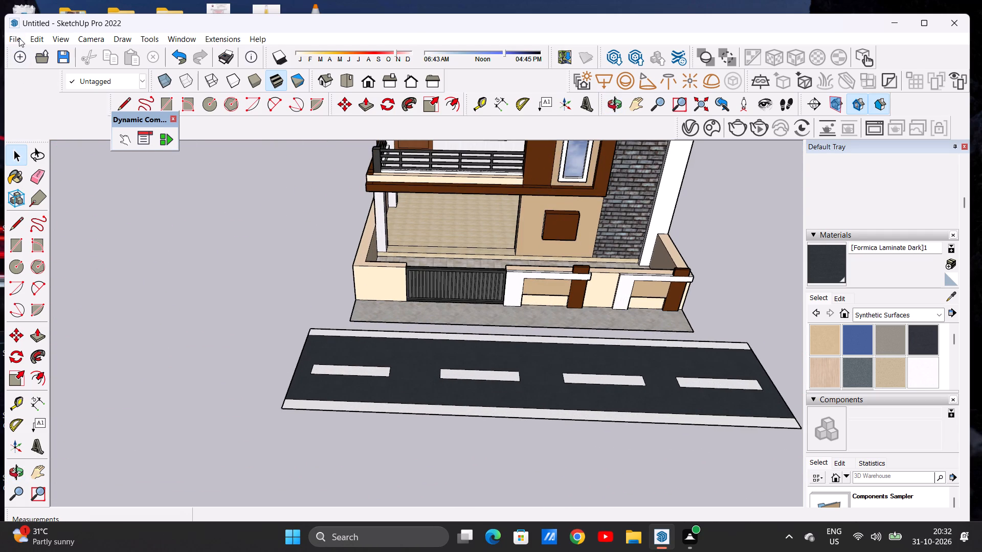
Import the car+1 model from the Downloads folder and place it on one end of the road, aligned with the lanes.
left_click(19, 38)
left_click(90, 253)
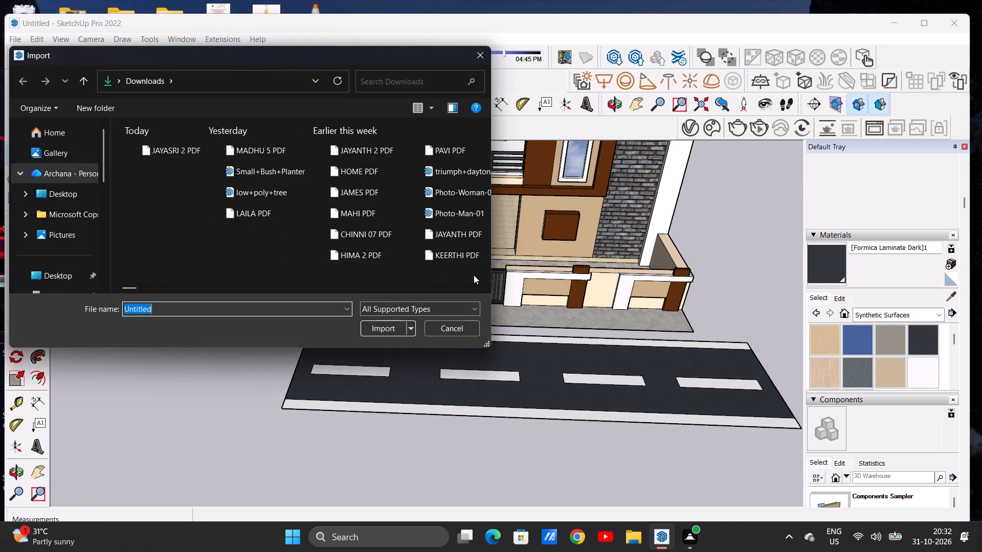
left_click(483, 289)
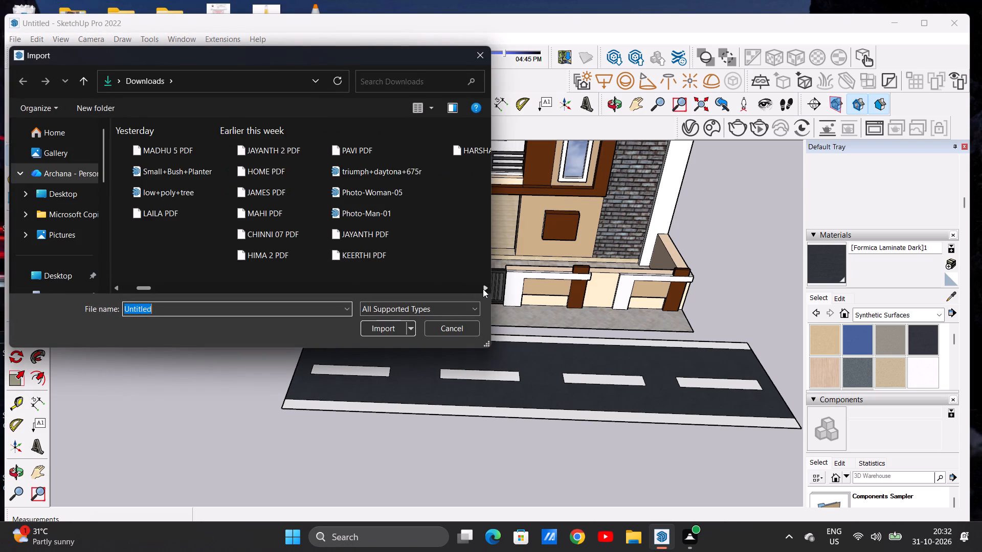
left_click(483, 289)
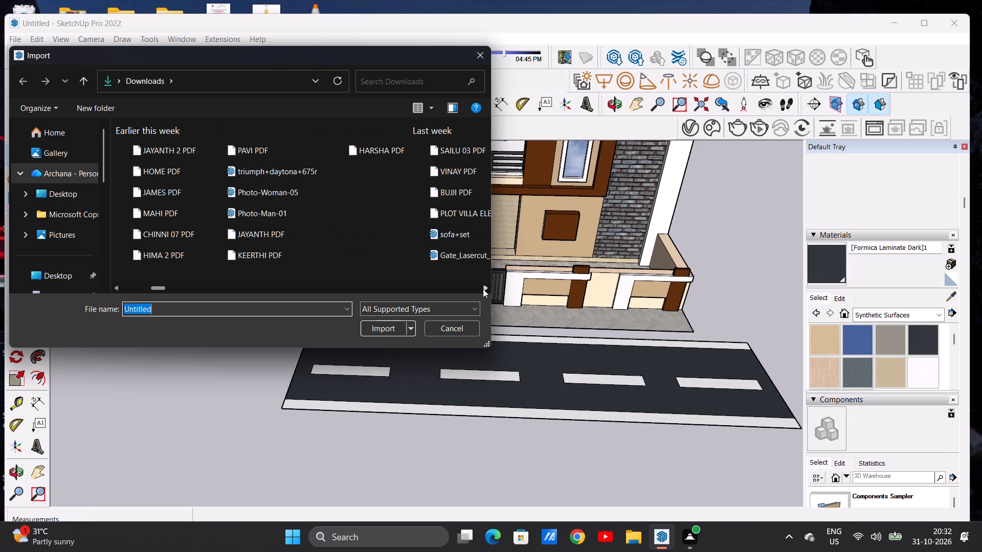
left_click(483, 289)
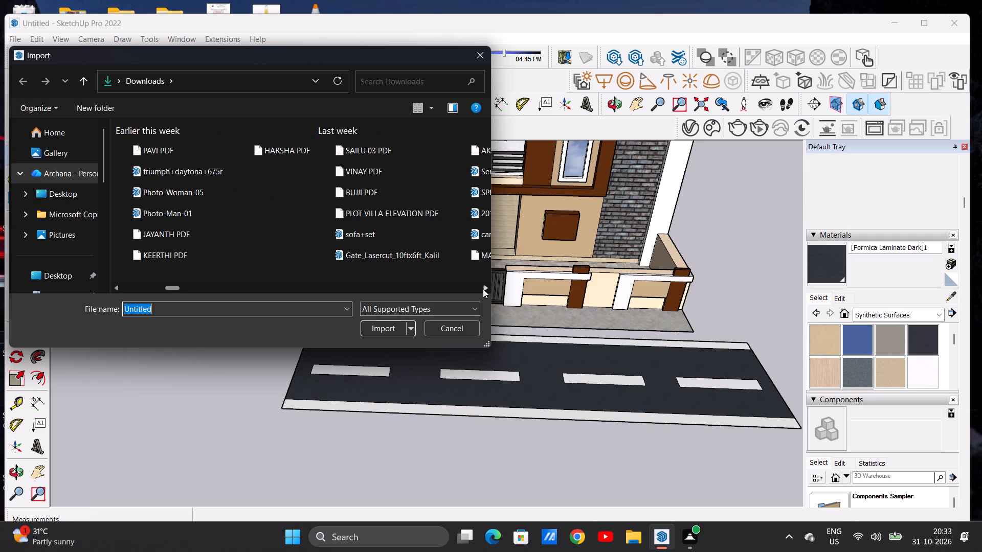
left_click(483, 289)
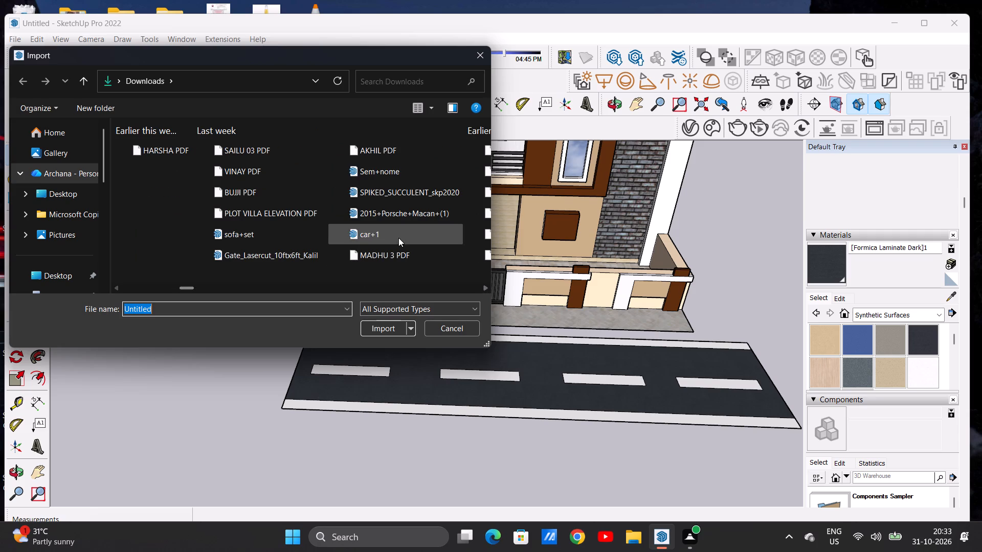
double_click(410, 236)
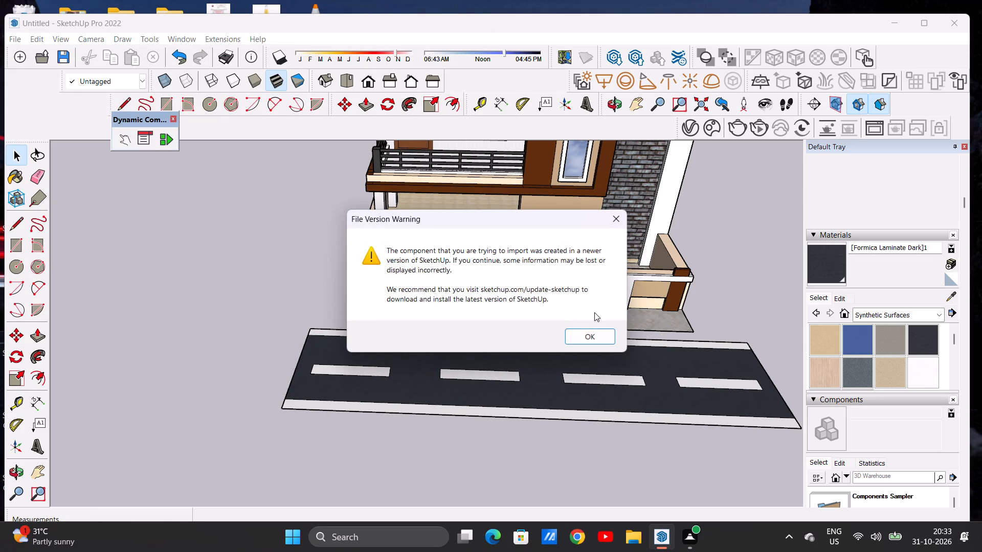
left_click(588, 334)
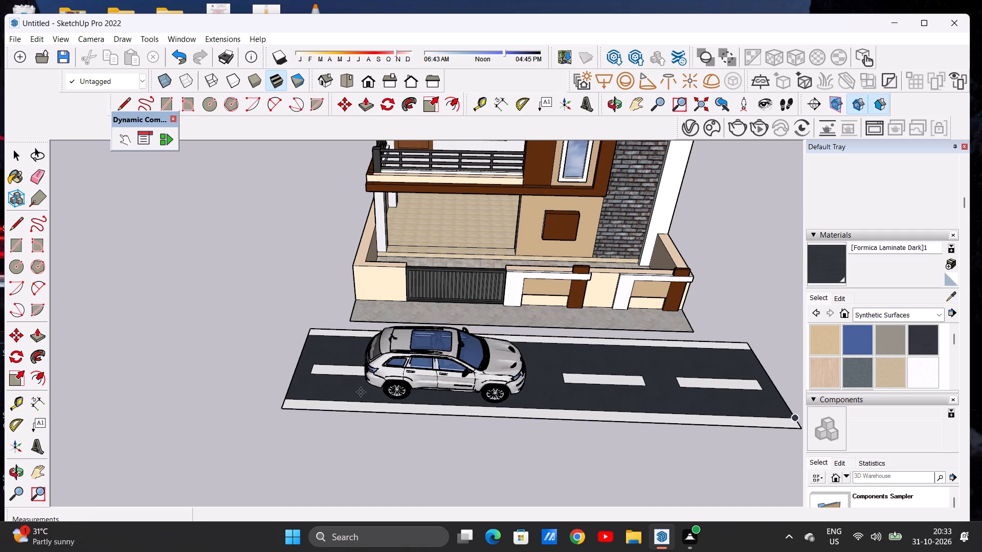
scroll(361, 392, "up", 6)
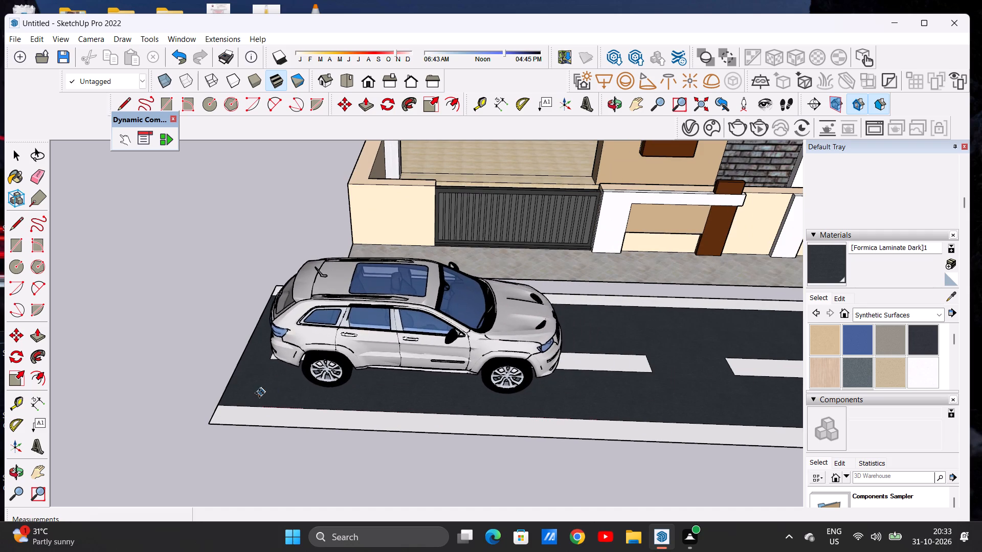
left_click(258, 395)
key("space")
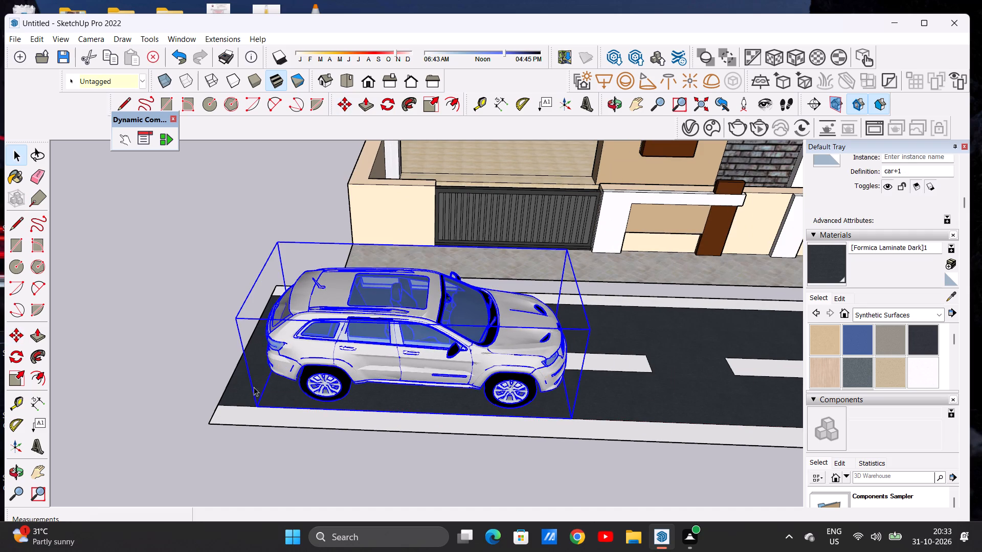
left_click(209, 344)
Examine the car's size and position on the road from the side and from the front.
scroll(472, 330, "down", 5)
middle_click_drag(480, 369, 473, 302)
scroll(446, 318, "up", 1)
scroll(416, 348, "down", 1)
scroll(413, 351, "up", 1)
scroll(412, 352, "down", 13)
middle_click_drag(489, 332, 282, 351)
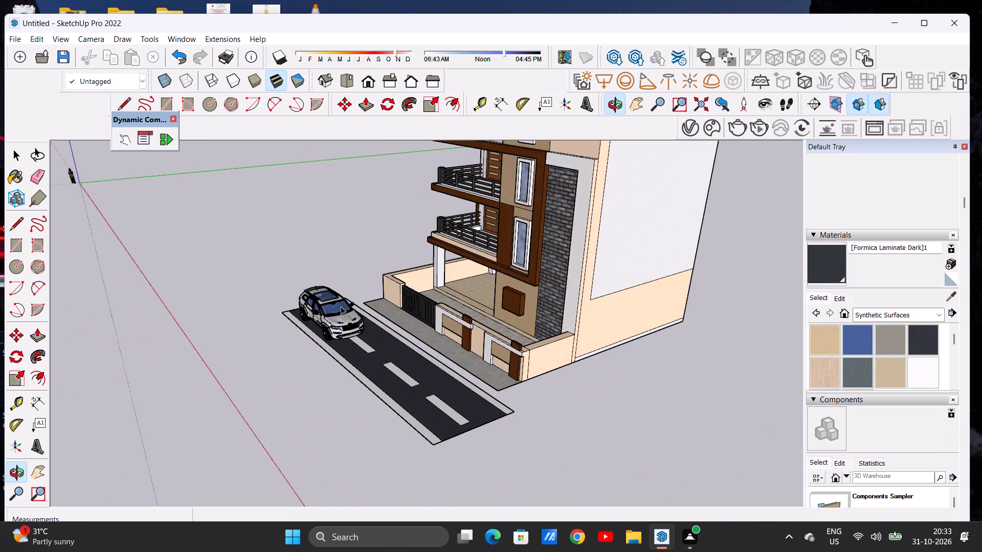
middle_click_drag(350, 301, 176, 319)
scroll(330, 291, "up", 12)
scroll(337, 295, "down", 1)
scroll(339, 298, "up", 1)
middle_click_drag(352, 317, 377, 308)
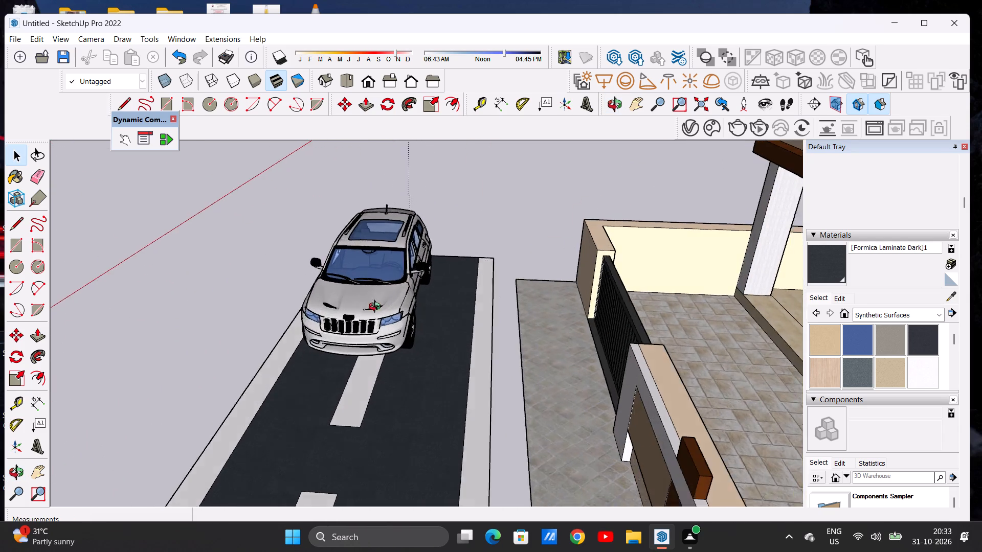
middle_click_drag(377, 308, 400, 271)
Scale the car's width across the road by about 1.20 along the green axis.
left_click(379, 325)
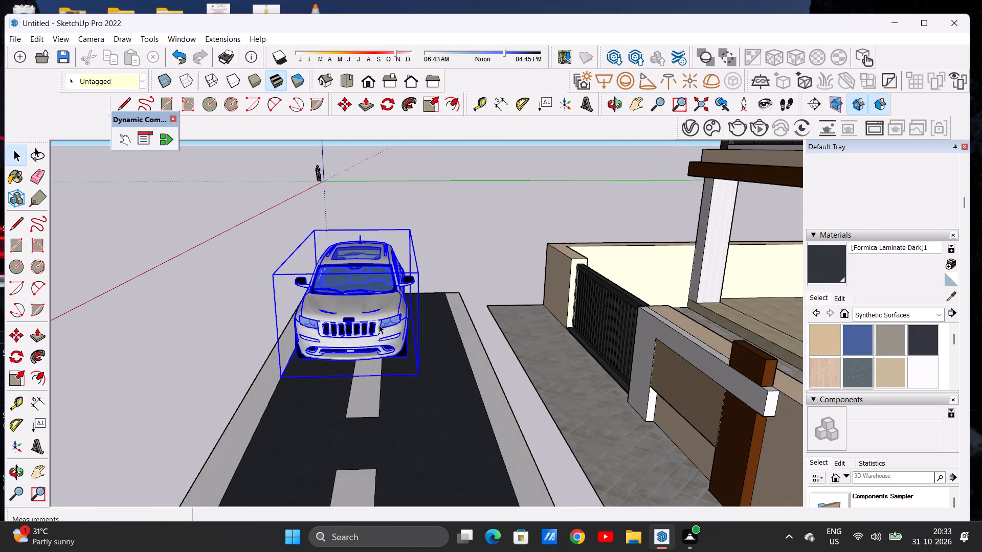
scroll(420, 315, "down", 12)
middle_click_drag(403, 316, 404, 420)
scroll(396, 295, "up", 7)
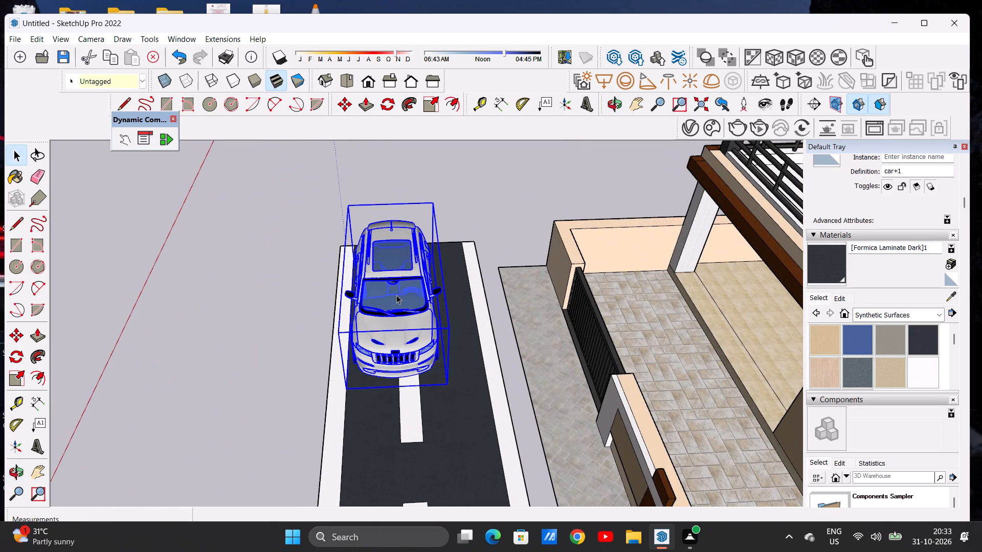
left_click(426, 100)
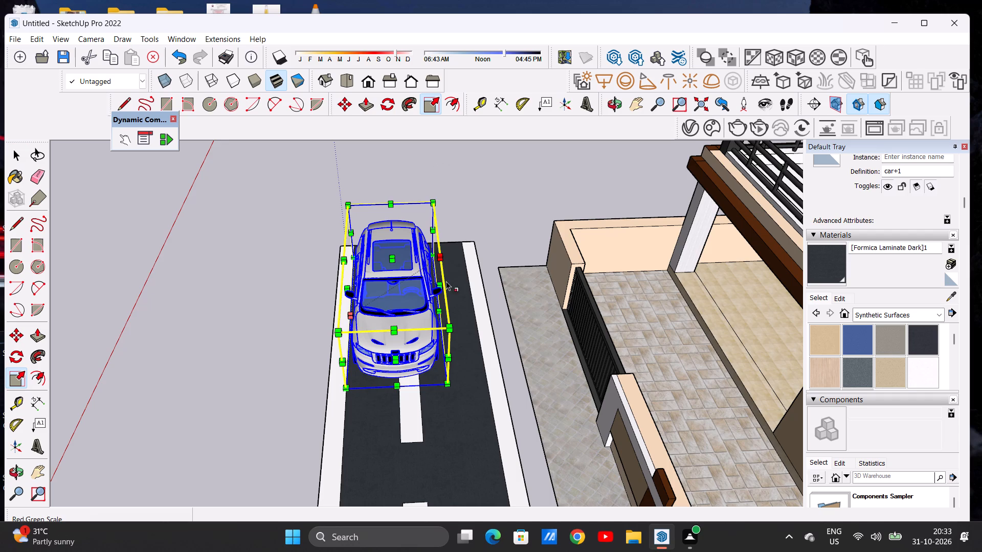
middle_click_drag(472, 300, 409, 268)
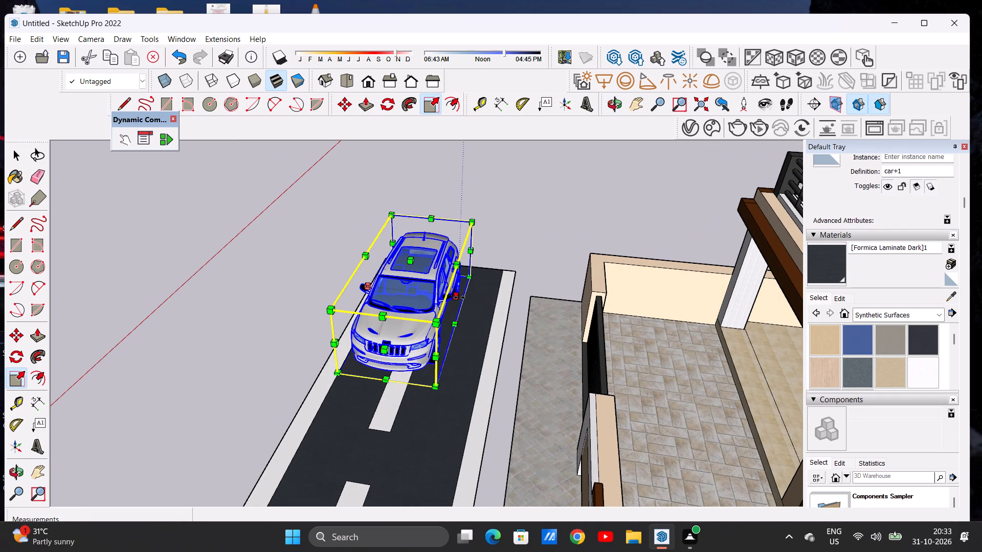
left_click(460, 297)
left_click(474, 297)
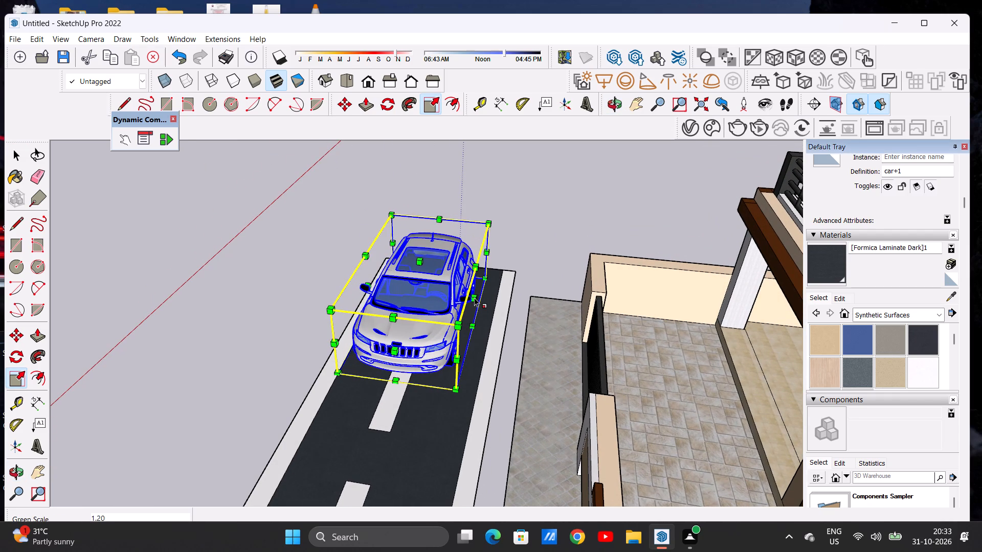
key("space")
left_click(530, 151)
scroll(497, 214, "down", 10)
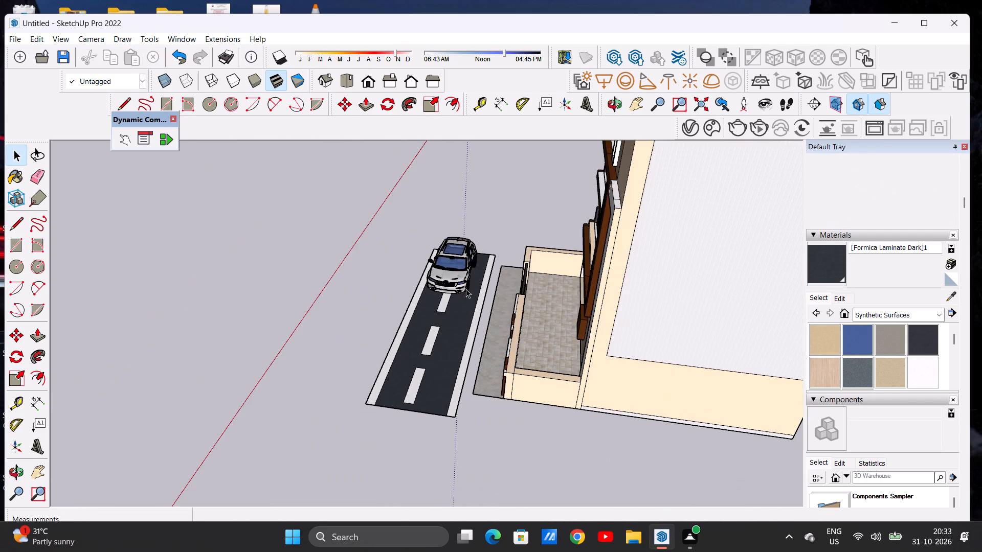
Examine the scaled car on the road against the gate, boundary wall and whole building from several angles and distances.
scroll(468, 304, "down", 11)
middle_click_drag(438, 342, 617, 315)
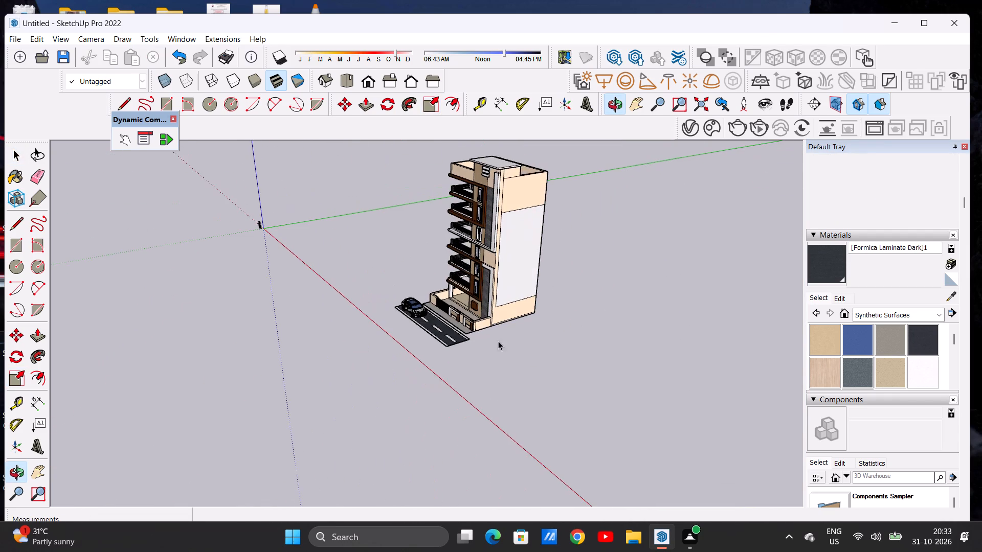
middle_click_drag(388, 359, 615, 311)
scroll(444, 323, "up", 5)
scroll(406, 322, "down", 1)
scroll(405, 321, "up", 12)
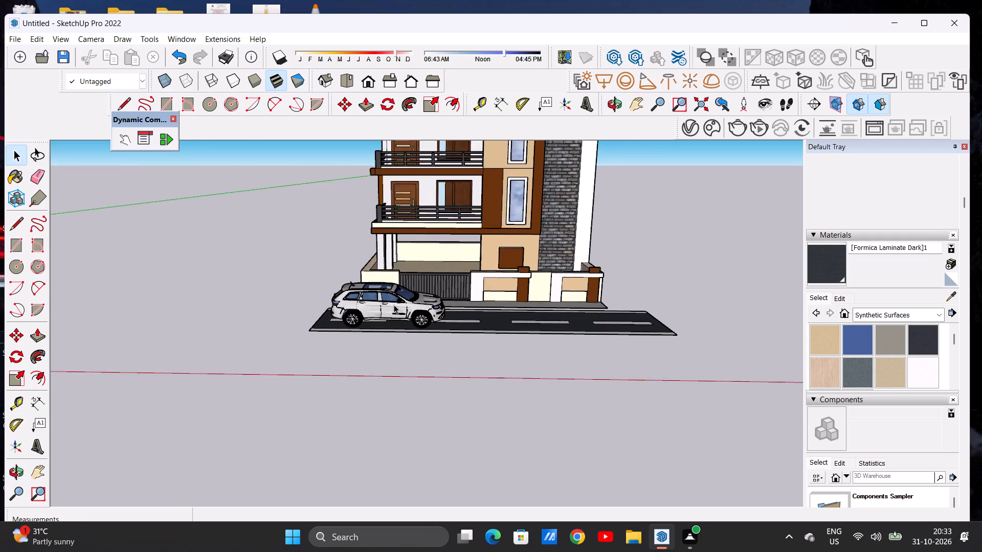
scroll(394, 305, "up", 11)
scroll(342, 333, "down", 19)
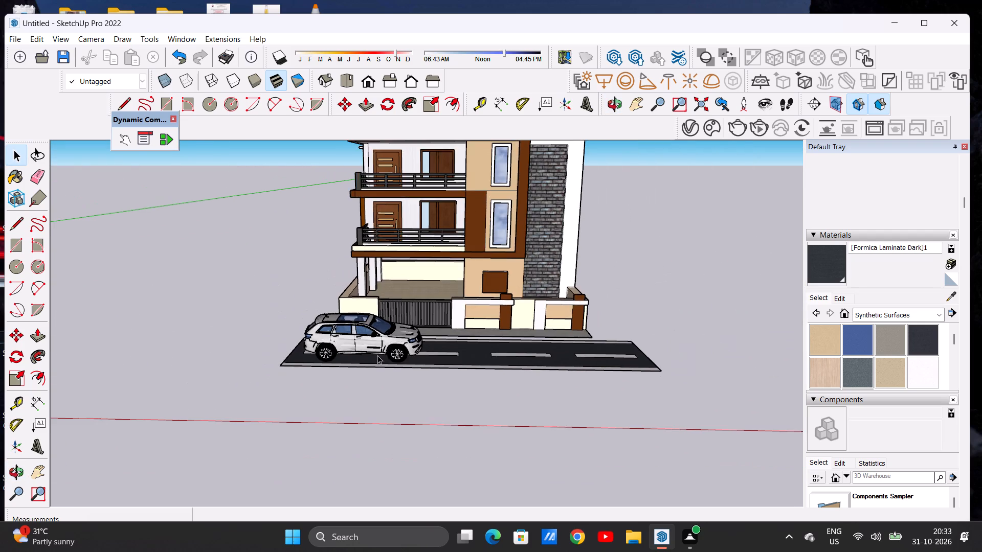
scroll(413, 352, "down", 6)
middle_click_drag(417, 345, 409, 311)
scroll(388, 367, "down", 3)
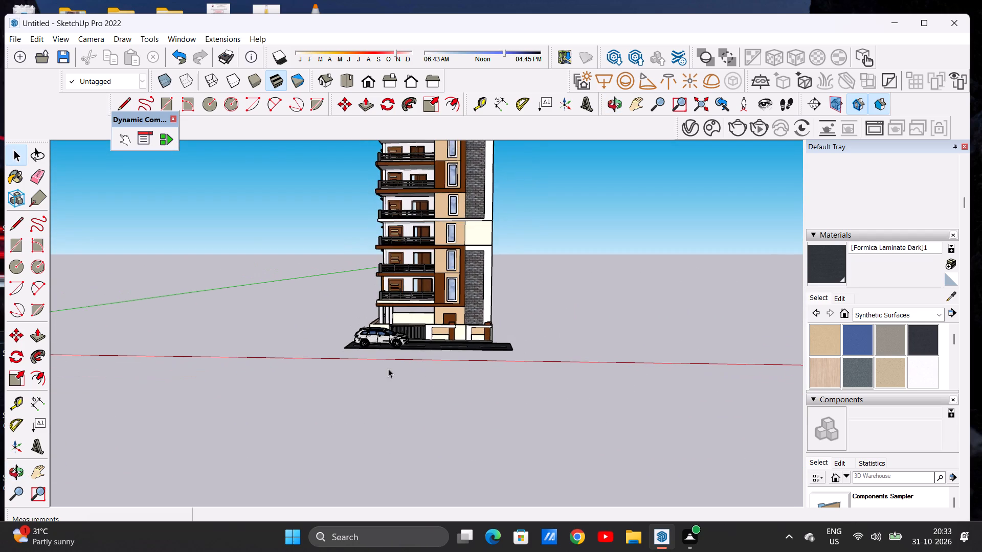
scroll(388, 369, "down", 3)
middle_click_drag(399, 287, 443, 287)
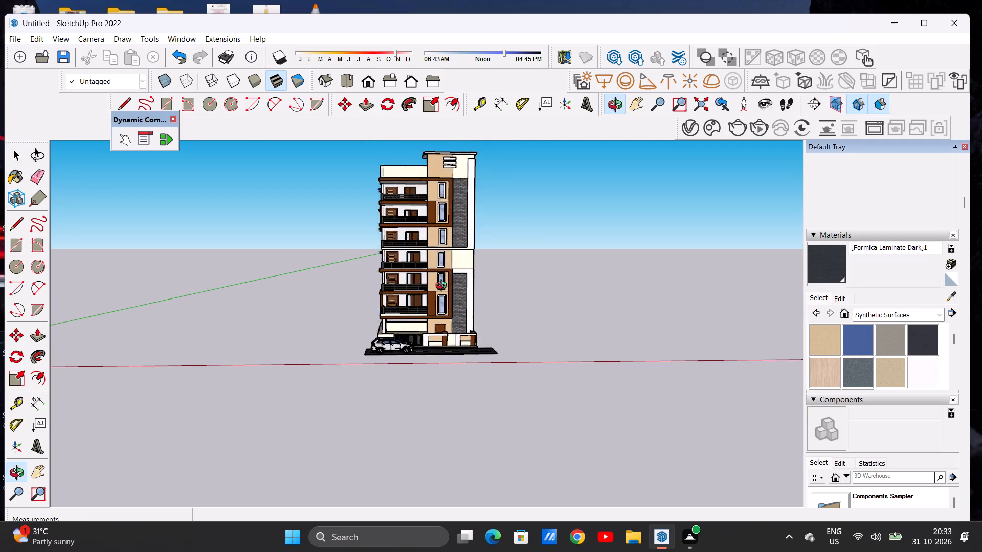
middle_click_drag(443, 287, 519, 272)
middle_click_drag(392, 282, 333, 324)
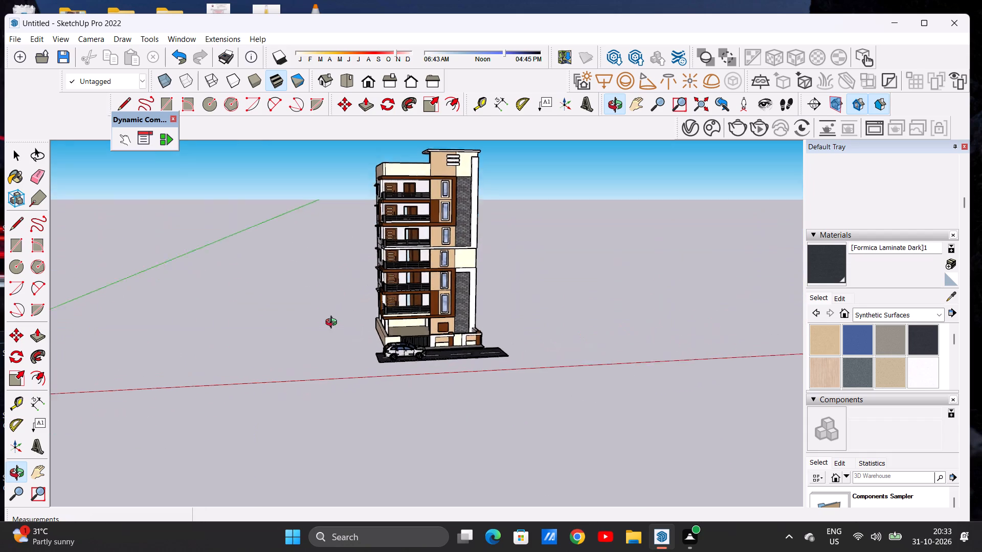
middle_click_drag(333, 324, 333, 326)
scroll(363, 345, "down", 8)
scroll(393, 342, "up", 14)
scroll(386, 342, "down", 1)
scroll(386, 342, "up", 15)
middle_click_drag(412, 358, 149, 327)
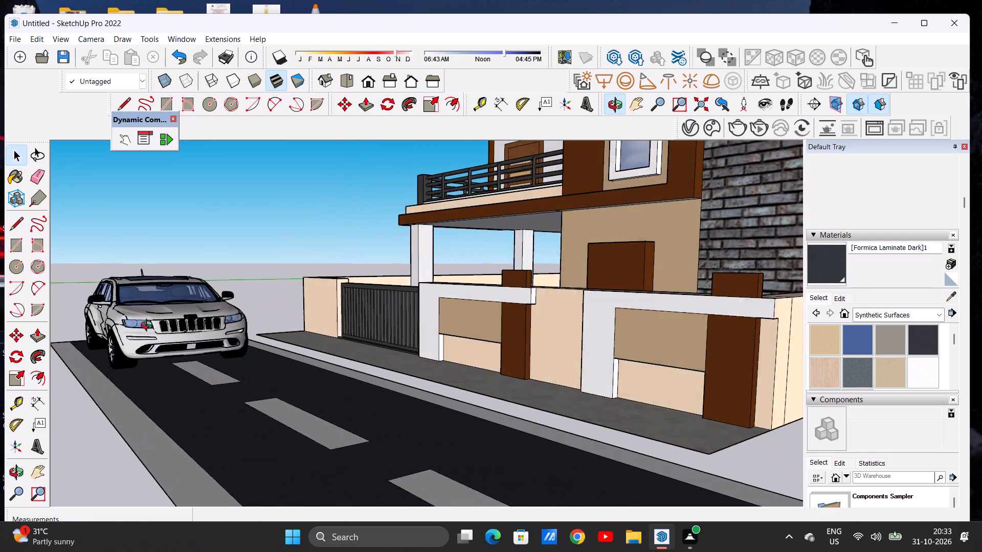
middle_click_drag(149, 327, 380, 362)
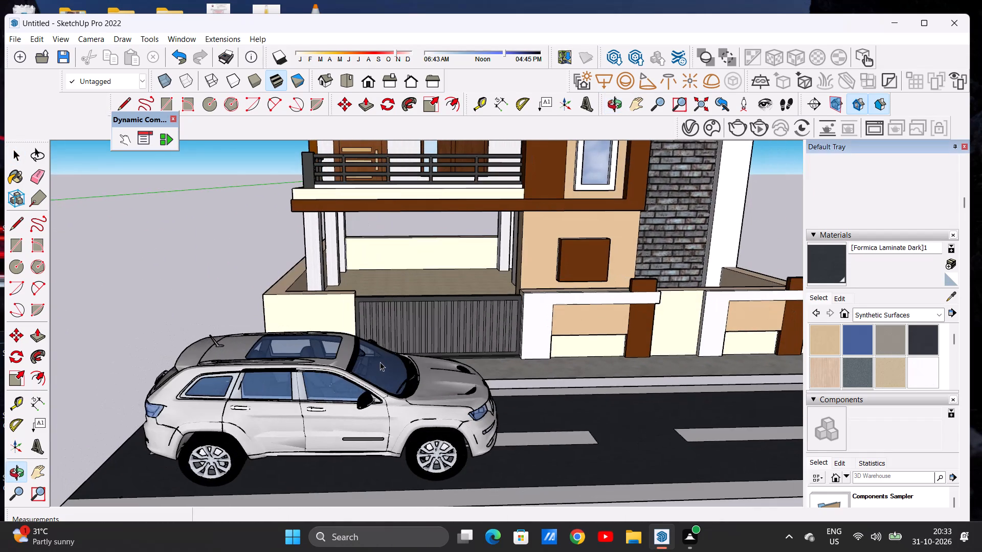
scroll(361, 362, "down", 18)
scroll(347, 356, "down", 11)
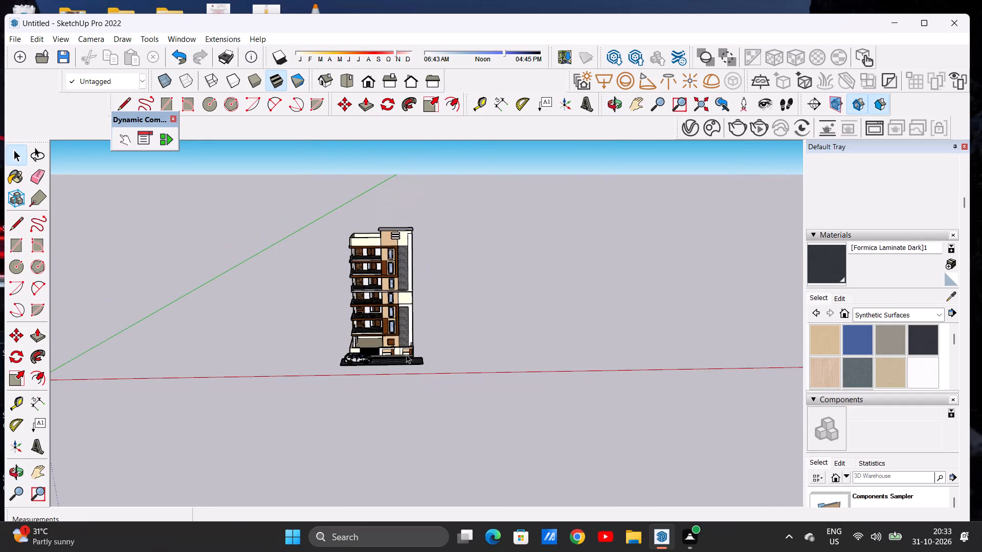
Examine the building's front facade, balconies and roof from close up, from a distance and from above.
middle_click_drag(403, 352, 391, 325)
scroll(373, 313, "up", 2)
scroll(371, 313, "down", 1)
scroll(371, 313, "up", 18)
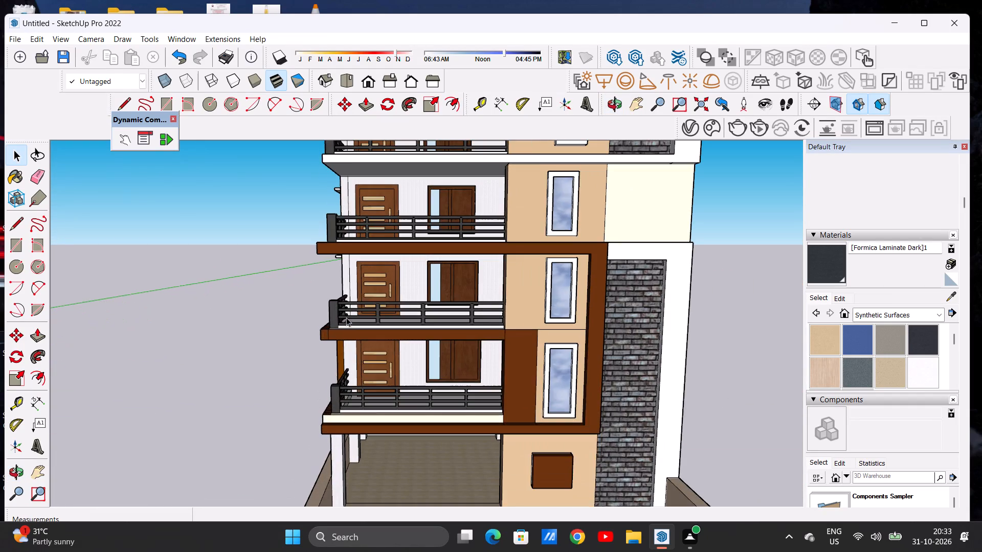
middle_click_drag(328, 324, 474, 308)
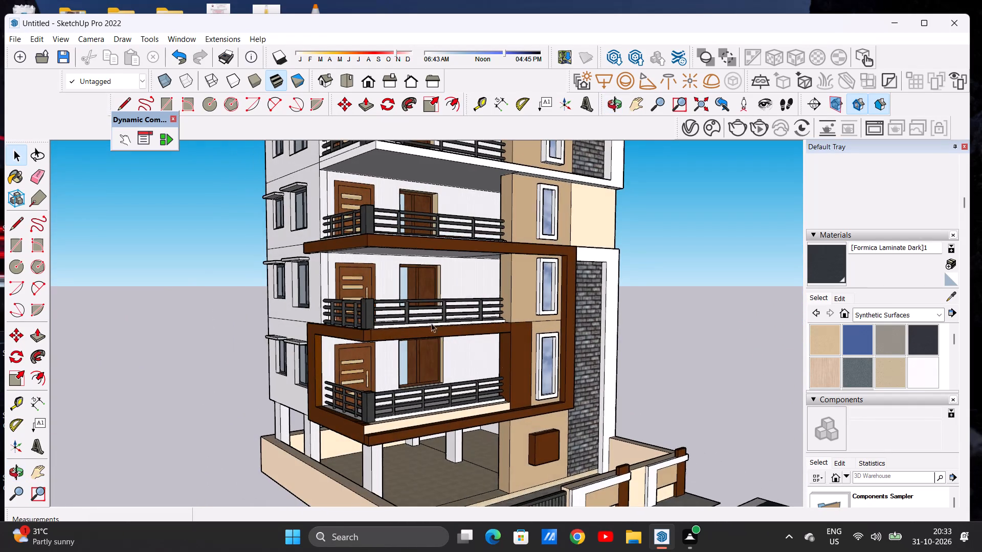
scroll(400, 341, "down", 17)
middle_click_drag(461, 334, 331, 300)
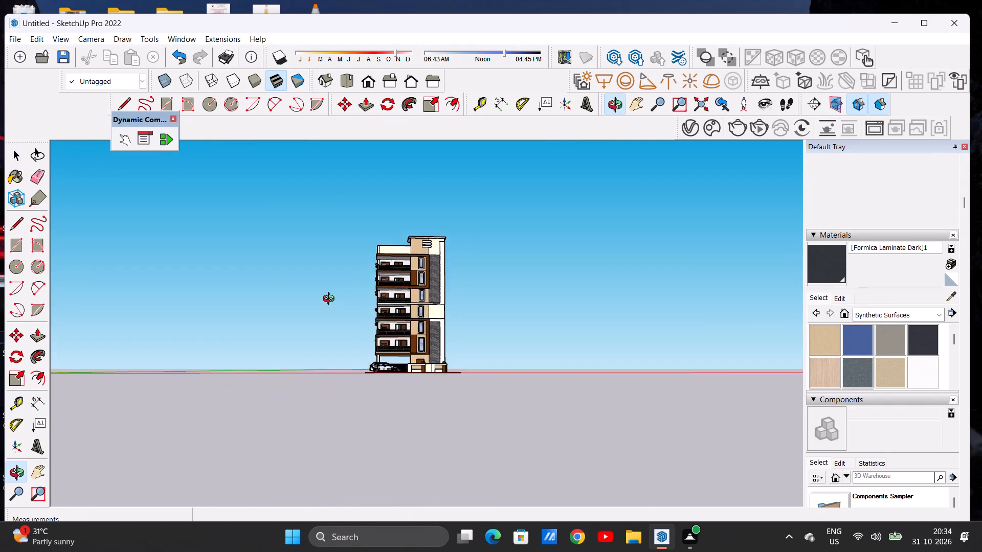
middle_click_drag(331, 300, 329, 365)
scroll(386, 377, "up", 4)
scroll(386, 377, "down", 1)
scroll(386, 377, "up", 4)
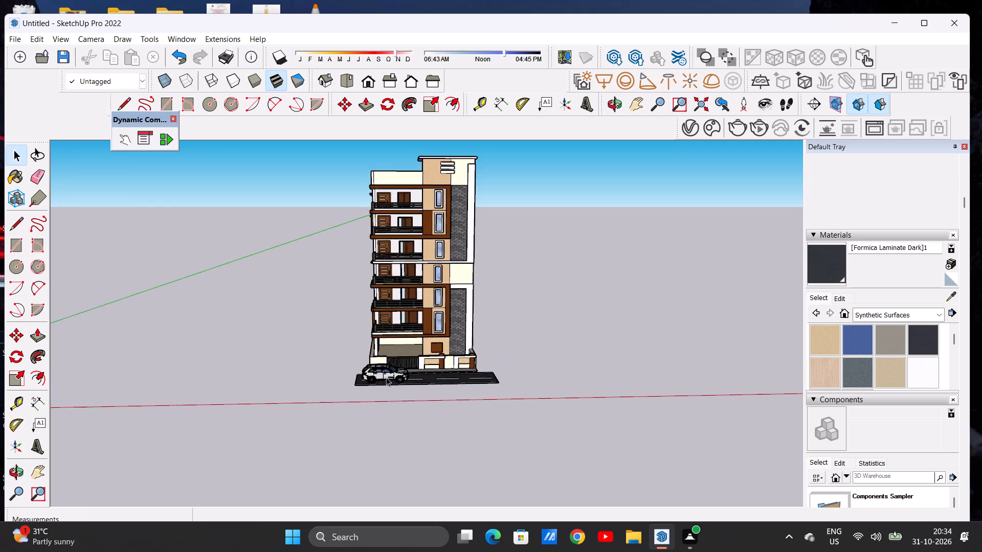
scroll(386, 377, "up", 10)
scroll(346, 380, "down", 11)
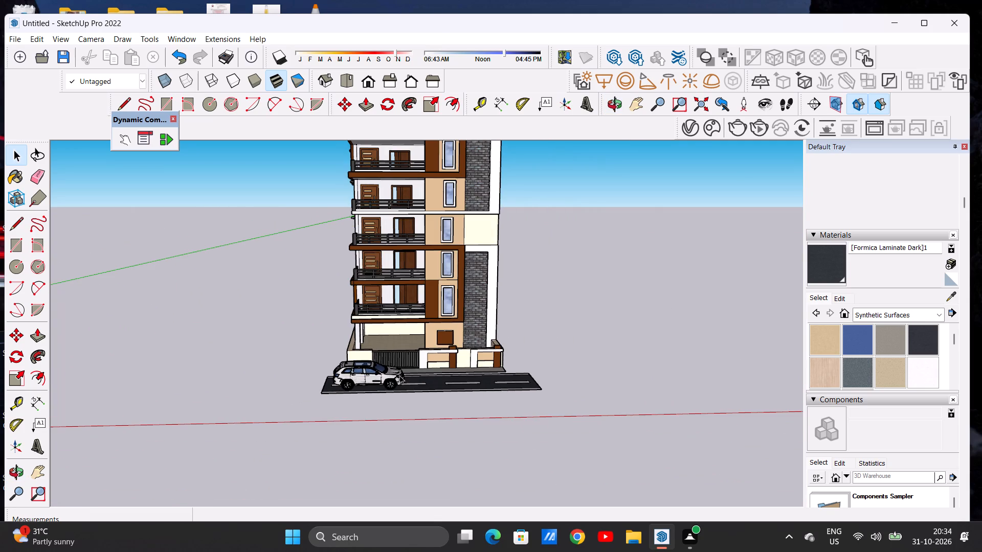
middle_click_drag(412, 357, 406, 334)
scroll(380, 348, "down", 10)
scroll(418, 240, "up", 2)
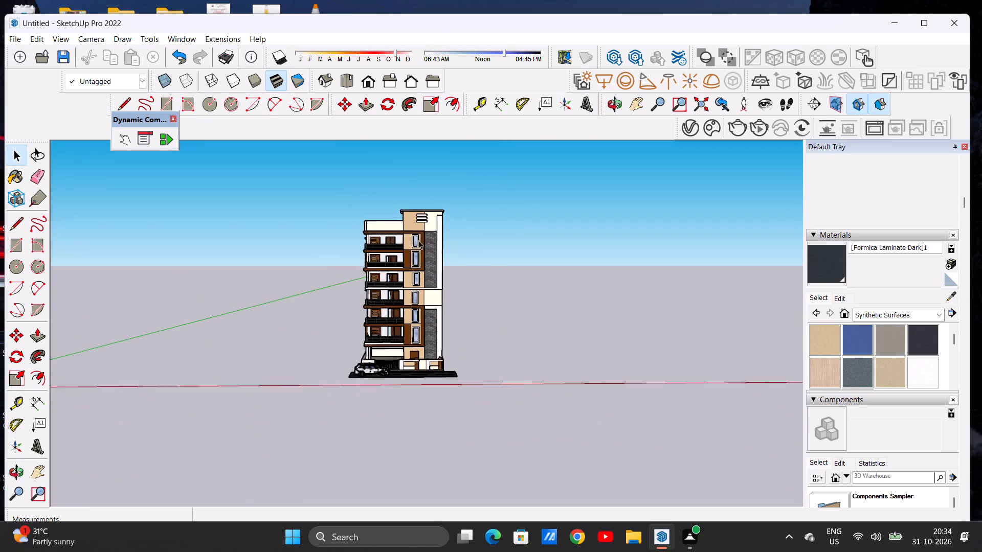
scroll(418, 240, "up", 1)
scroll(418, 240, "down", 1)
scroll(418, 240, "up", 8)
middle_click_drag(364, 234, 659, 238)
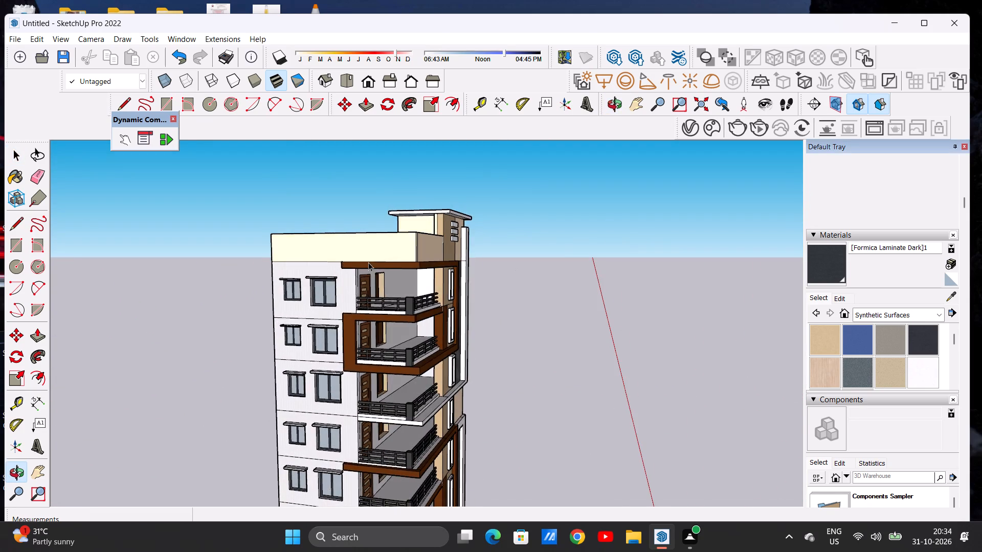
middle_click_drag(368, 262, 362, 296)
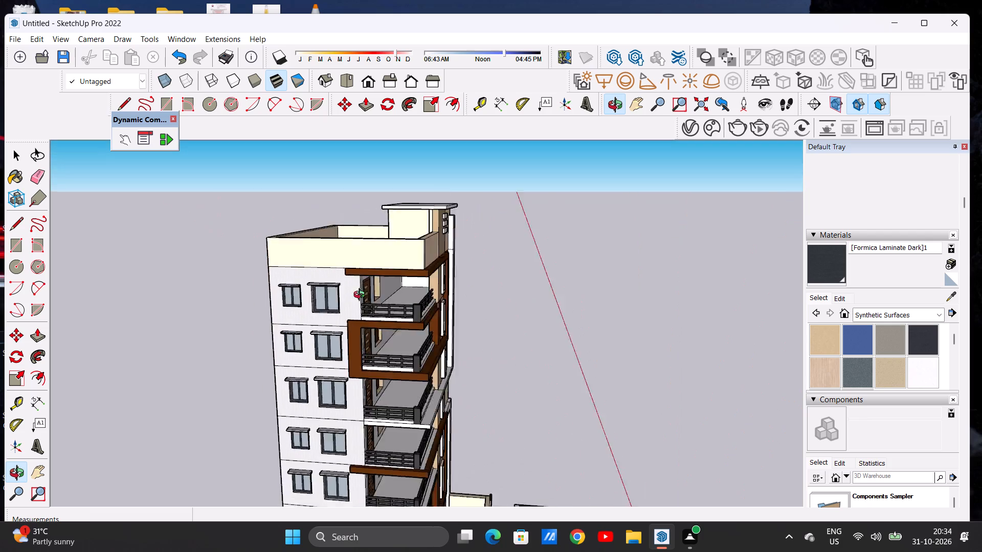
middle_click_drag(362, 296, 272, 383)
scroll(436, 280, "down", 8)
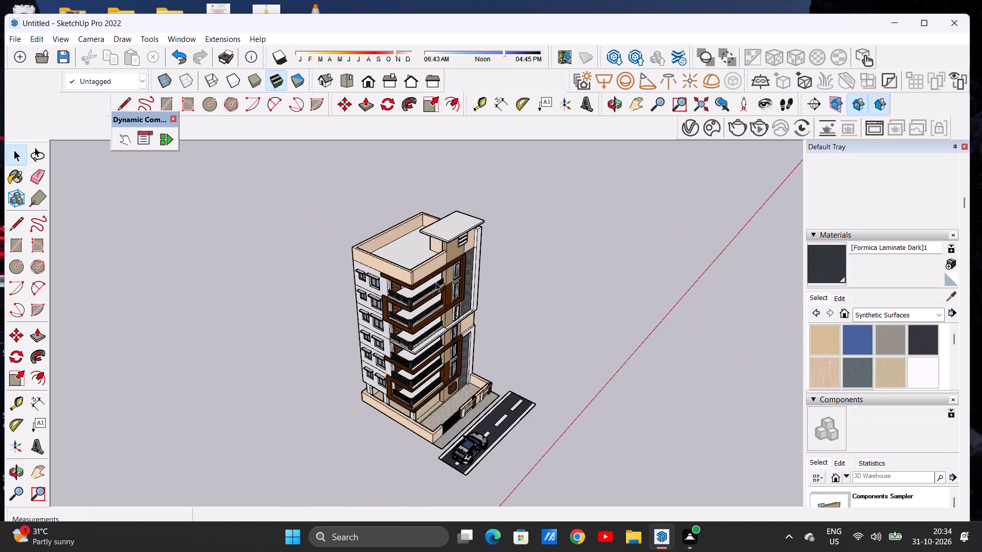
scroll(439, 321, "up", 1)
scroll(438, 325, "down", 1)
scroll(437, 328, "up", 10)
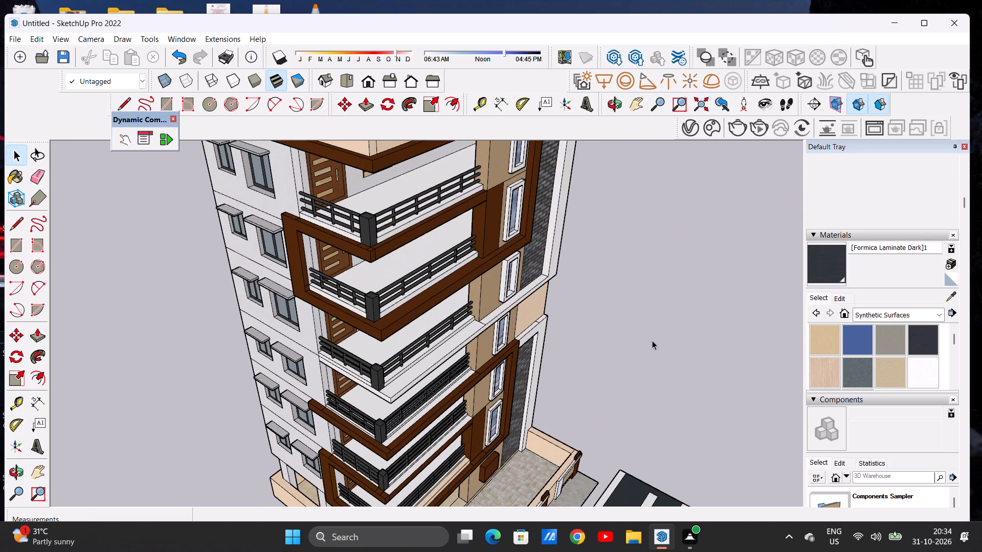
Paint the topmost balcony's floor with Carpet Diamond Olive from the Carpet, Fabrics, Leathers materials.
left_click(861, 316)
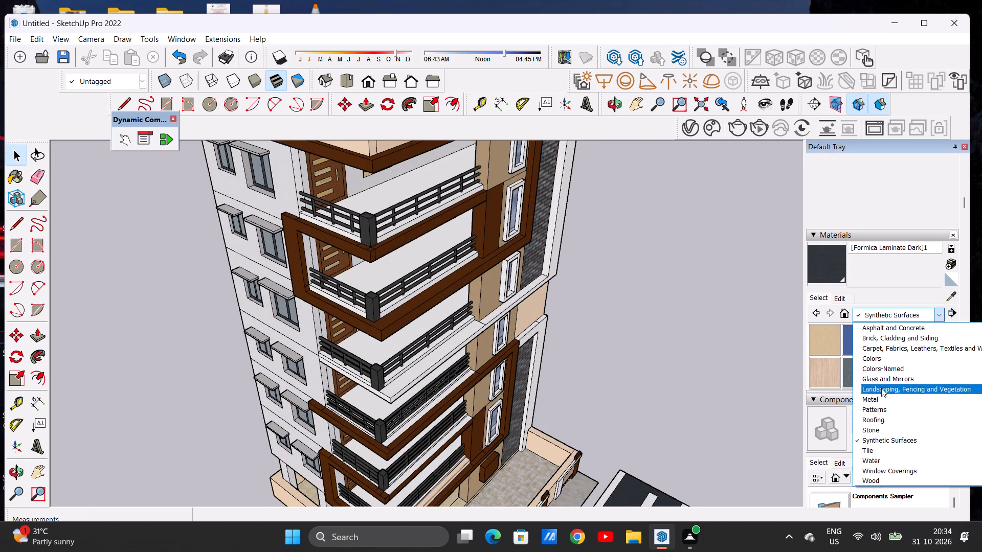
left_click(881, 347)
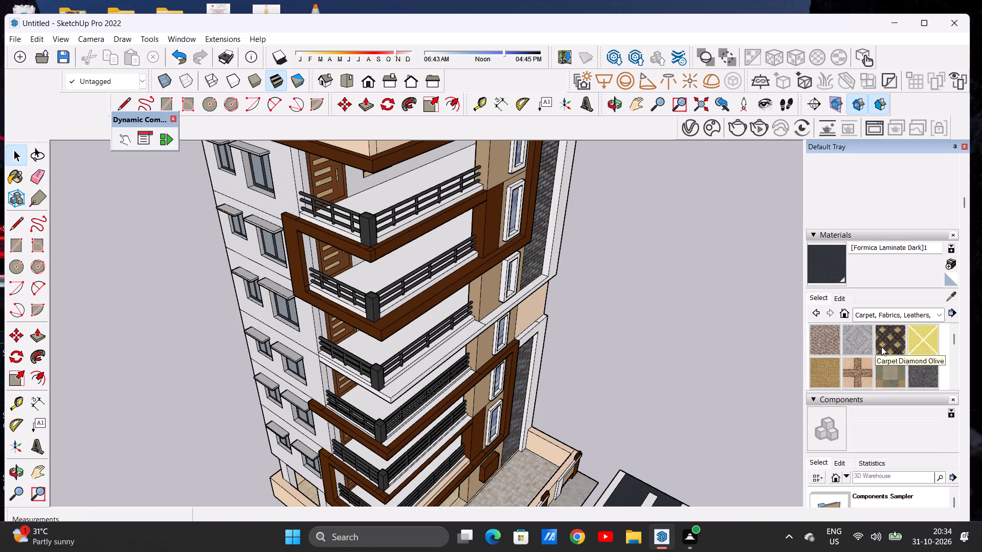
left_click(888, 342)
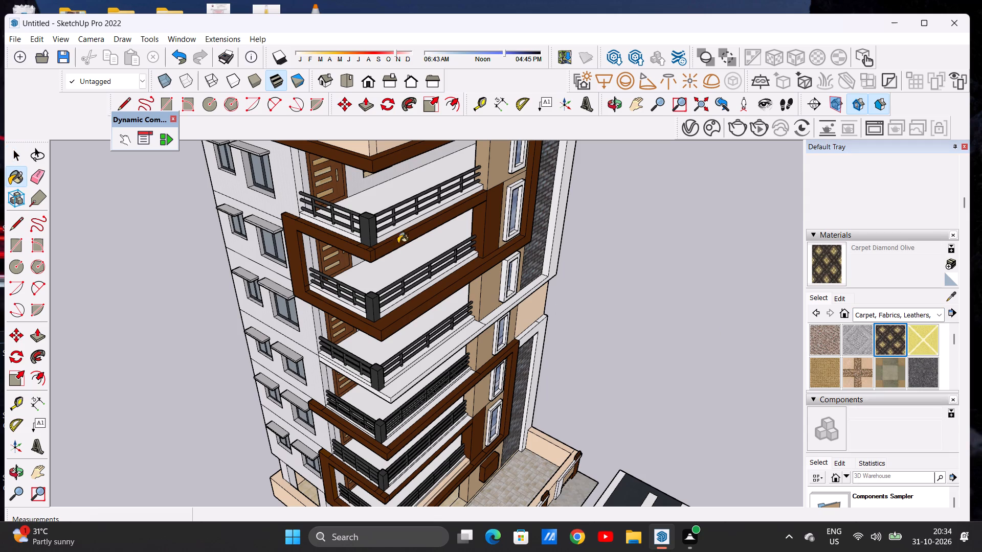
left_click(380, 207)
middle_click_drag(380, 207, 382, 254)
scroll(382, 254, "up", 11)
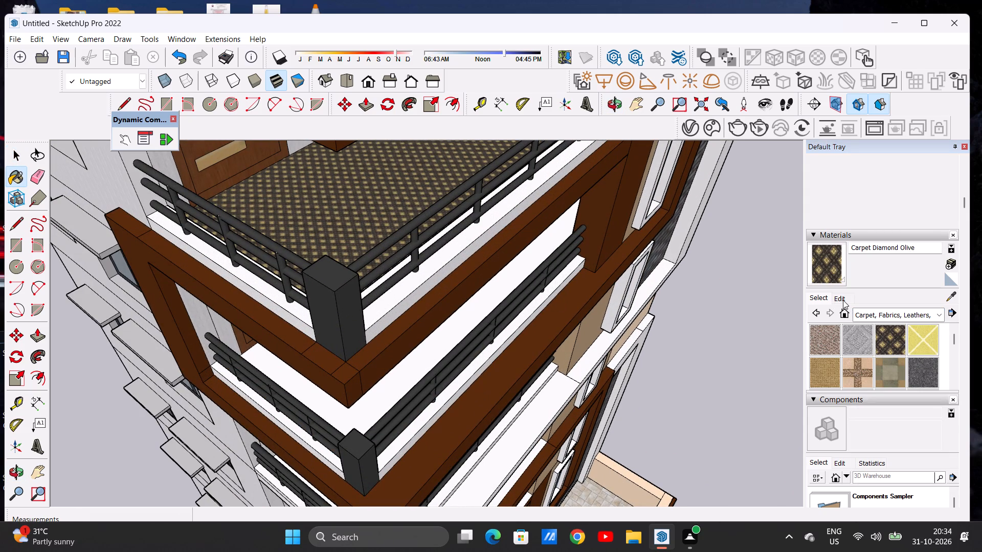
Set the Carpet Diamond Olive texture width to 5'.
left_click(843, 300)
left_click(847, 440)
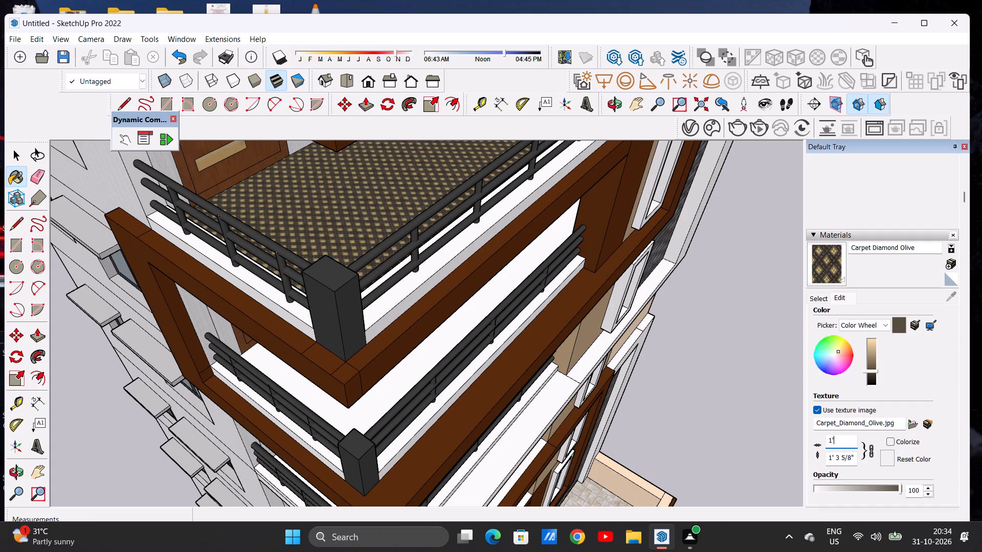
key("BackSpace")
key("BackSpace")
key("BackSpace")
key("BackSpace")
key("BackSpace")
key("BackSpace")
key("BackSpace")
key("BackSpace")
key("BackSpace")
key("BackSpace")
key("BackSpace")
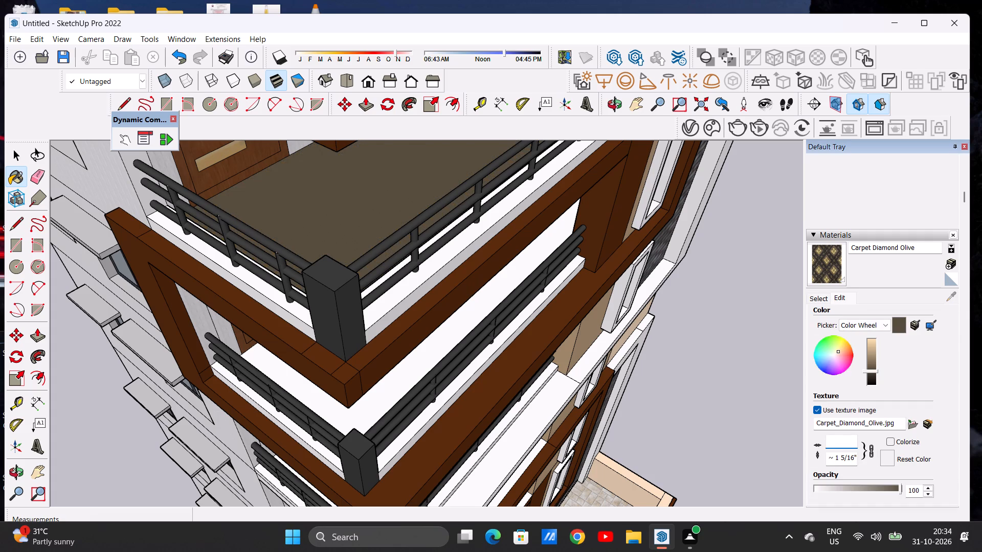
type("5'")
key("Return")
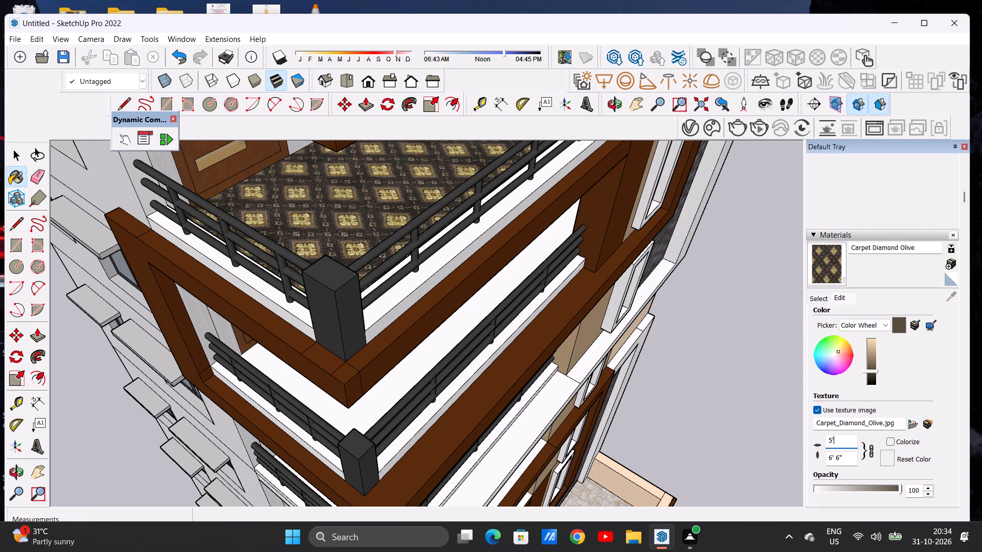
left_click(819, 299)
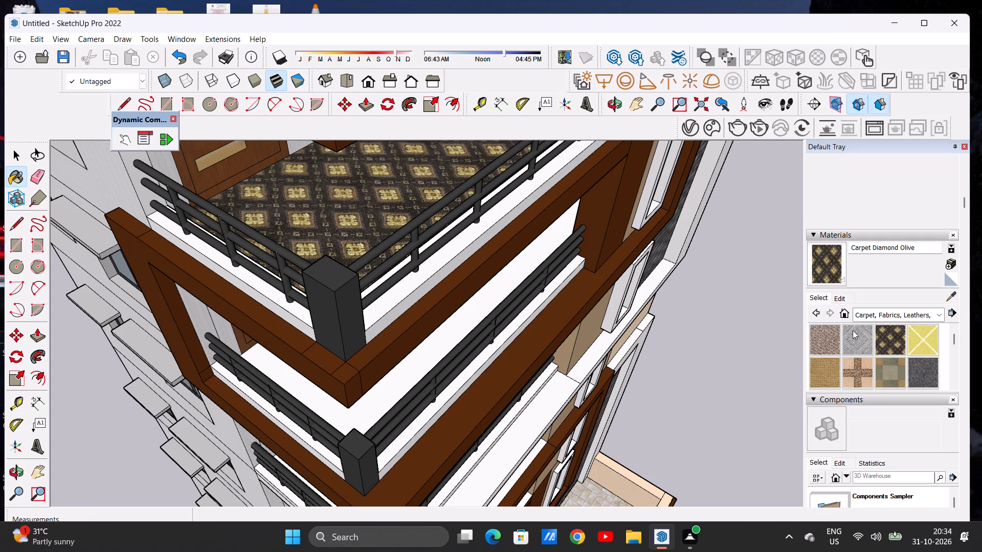
Paint the floor of the second balcony from the top with Carpet Diamond Yellow.
left_click(927, 338)
scroll(591, 337, "down", 6)
scroll(501, 310, "down", 3)
middle_click_drag(491, 357, 457, 313)
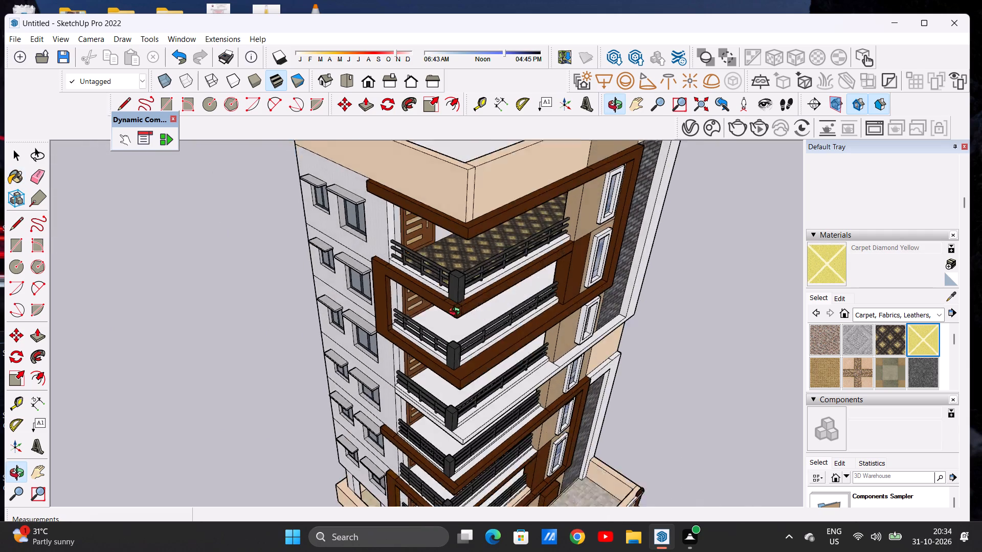
middle_click_drag(457, 313, 437, 292)
scroll(441, 316, "up", 11)
left_click(447, 303)
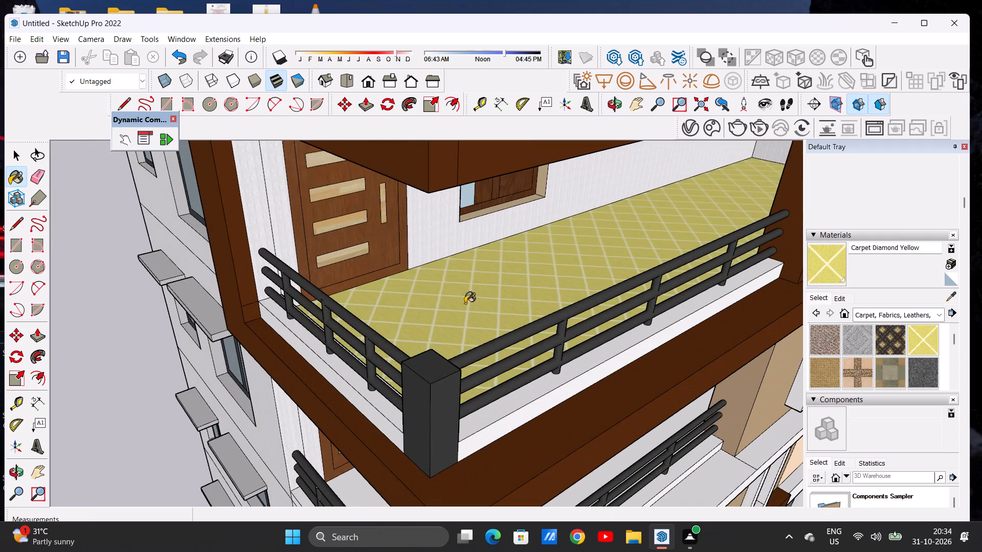
Paint the floor of the third balcony from the top with the Carpet Pattern Leaf Squares material.
scroll(433, 305, "down", 16)
scroll(431, 340, "up", 1)
scroll(431, 340, "down", 2)
scroll(430, 341, "up", 4)
scroll(431, 348, "down", 1)
scroll(431, 348, "up", 8)
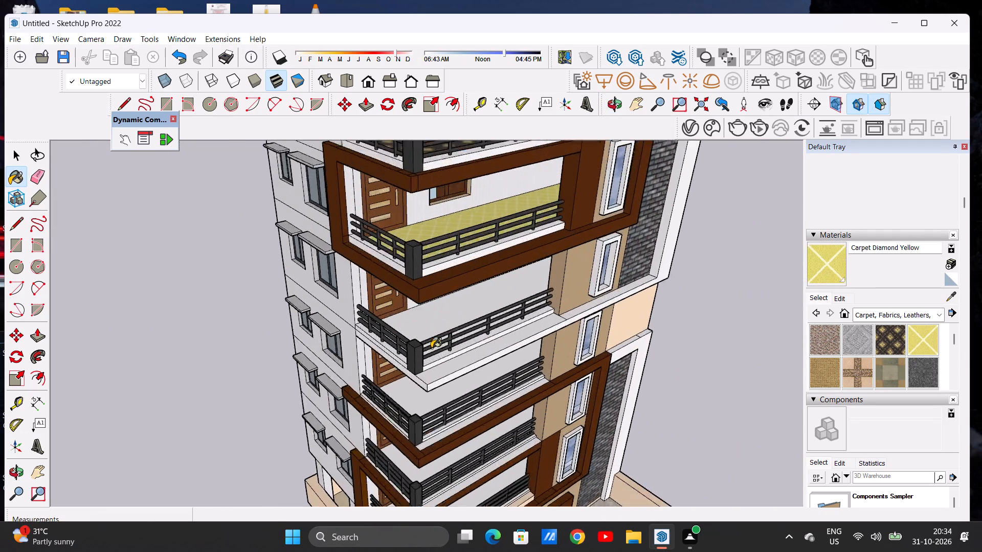
scroll(431, 348, "up", 8)
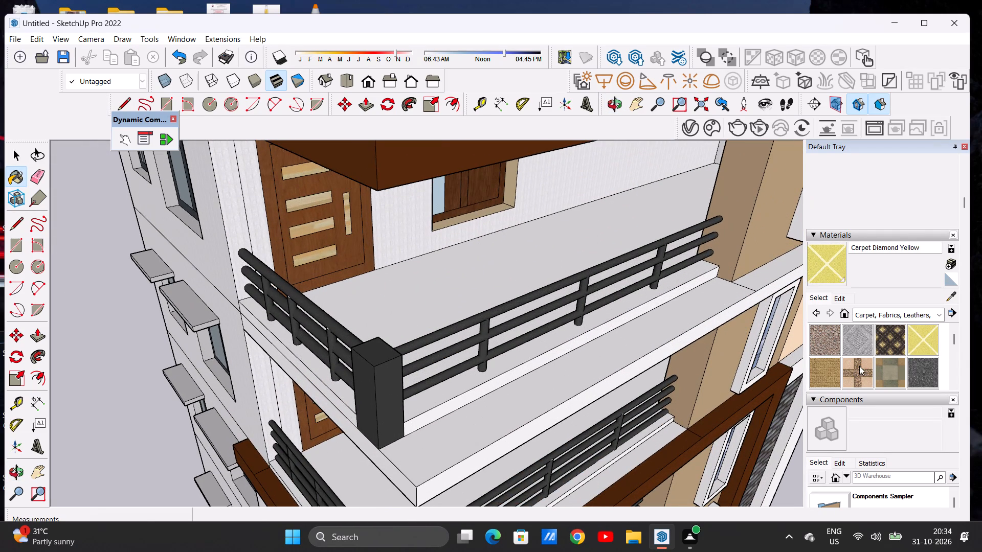
left_click(859, 366)
left_click(473, 270)
scroll(473, 278, "up", 6)
scroll(473, 278, "down", 1)
scroll(473, 278, "up", 1)
scroll(473, 278, "down", 3)
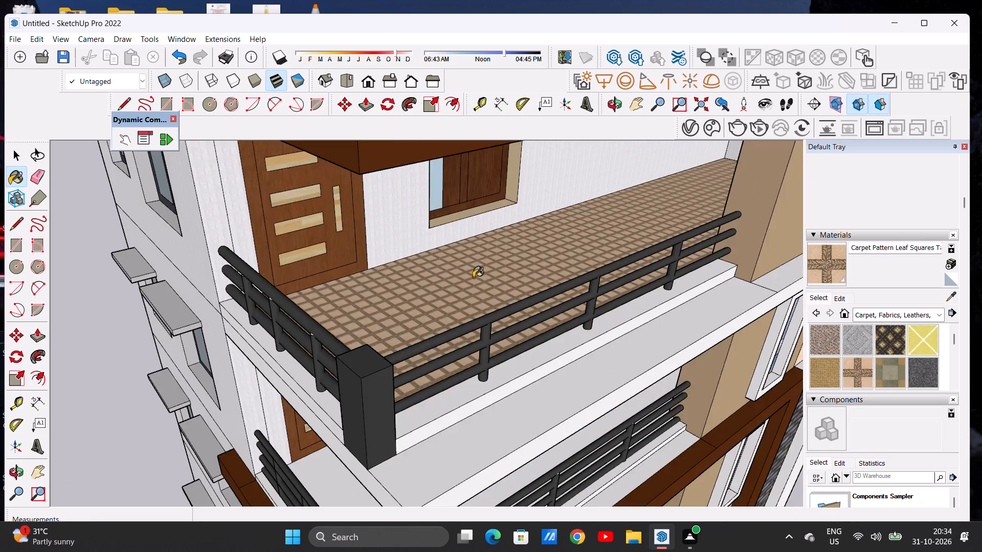
Paint the floor of the fourth balcony from the top with Carpet Pattern Squares Multi.
scroll(473, 278, "down", 17)
scroll(451, 330, "up", 10)
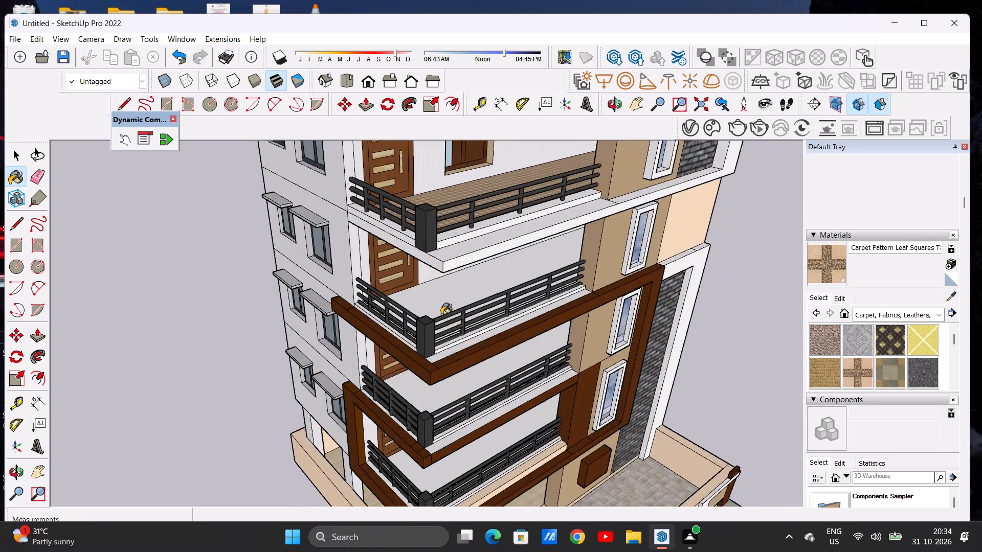
scroll(441, 314, "up", 2)
scroll(440, 313, "down", 1)
scroll(440, 313, "up", 4)
left_click(885, 370)
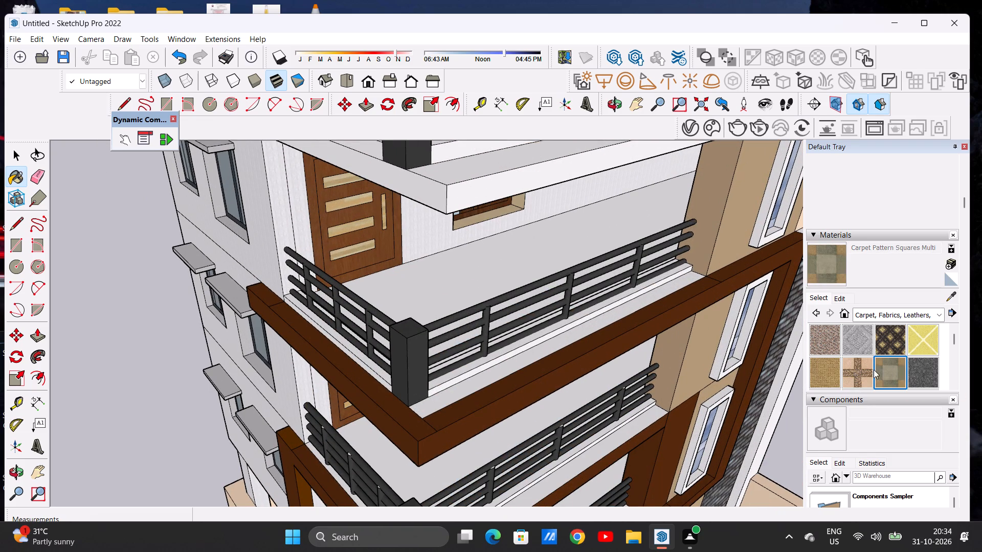
left_click(432, 278)
scroll(438, 284, "up", 6)
scroll(438, 284, "down", 1)
scroll(439, 292, "up", 7)
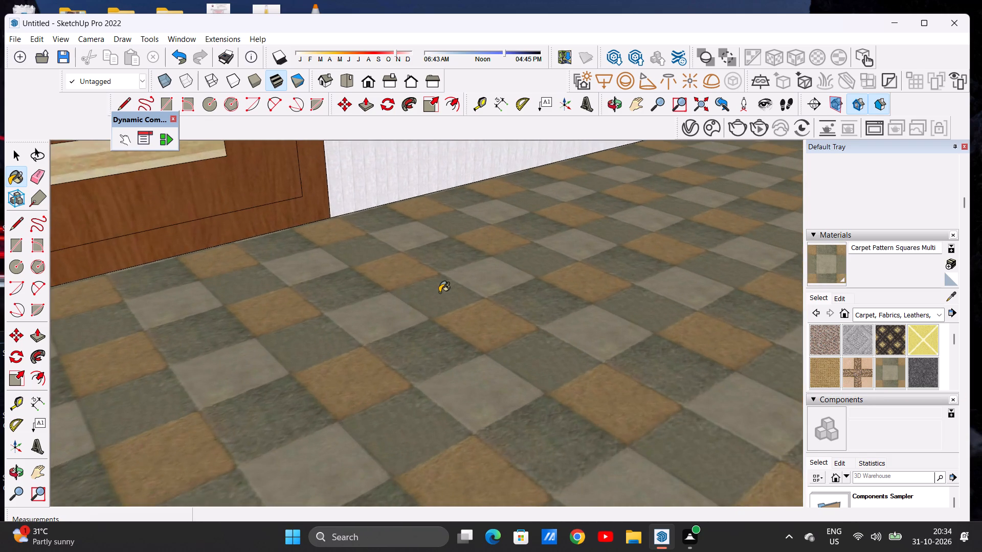
Paint the floor of the fifth balcony from the top with the Leather Blue material.
scroll(439, 292, "down", 5)
scroll(430, 270, "down", 20)
scroll(430, 270, "down", 3)
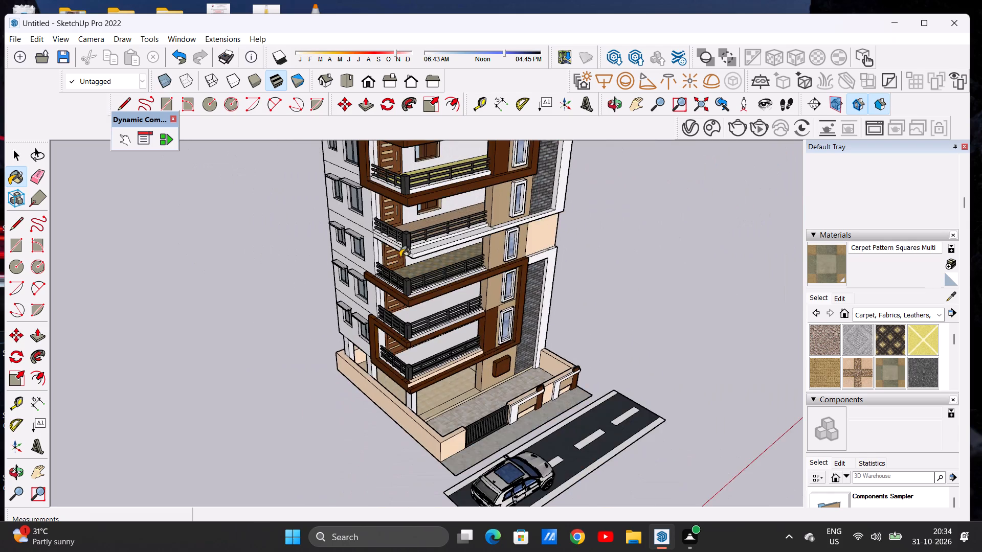
scroll(400, 257, "down", 7)
scroll(420, 300, "up", 13)
middle_click_drag(396, 246, 404, 303)
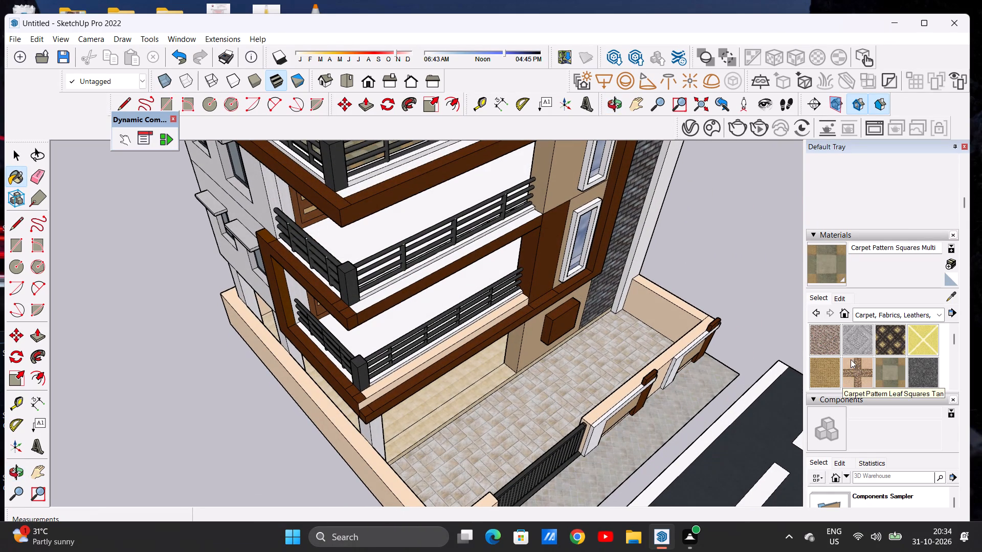
scroll(851, 362, "down", 1)
left_click(888, 341)
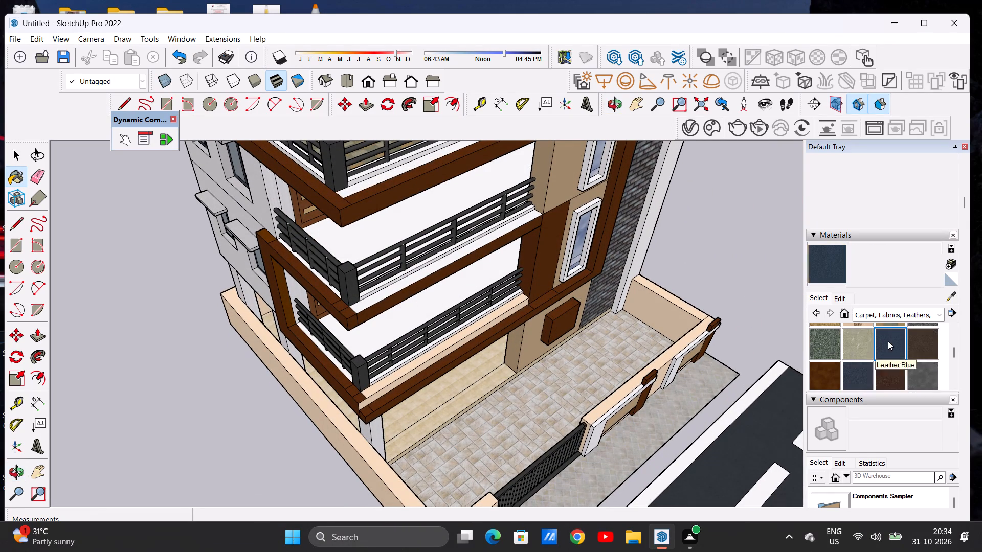
left_click(372, 232)
Paint the floor of the lowest balcony with the Leather Red Brown material.
scroll(370, 246, "up", 11)
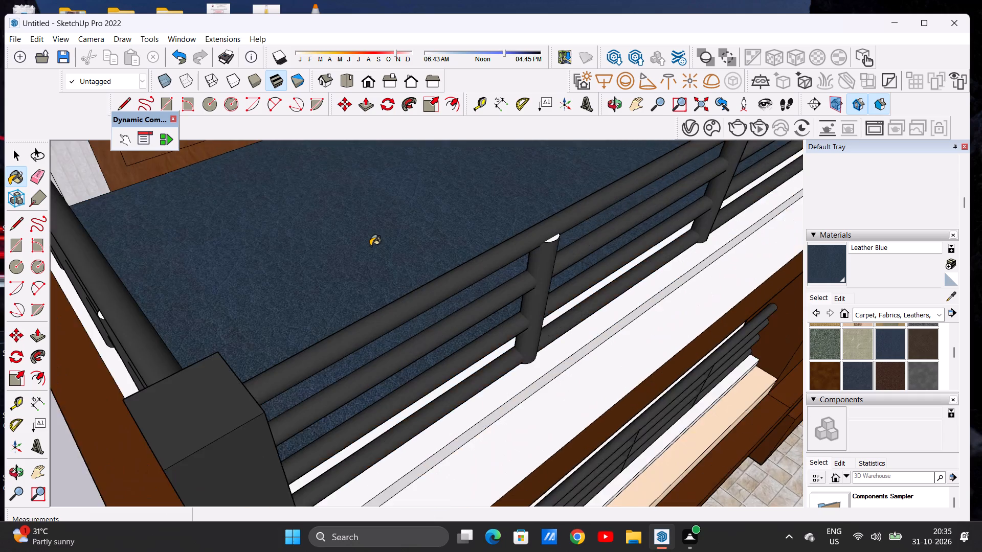
scroll(370, 246, "up", 8)
scroll(370, 247, "down", 16)
scroll(360, 222, "up", 1)
scroll(360, 222, "down", 6)
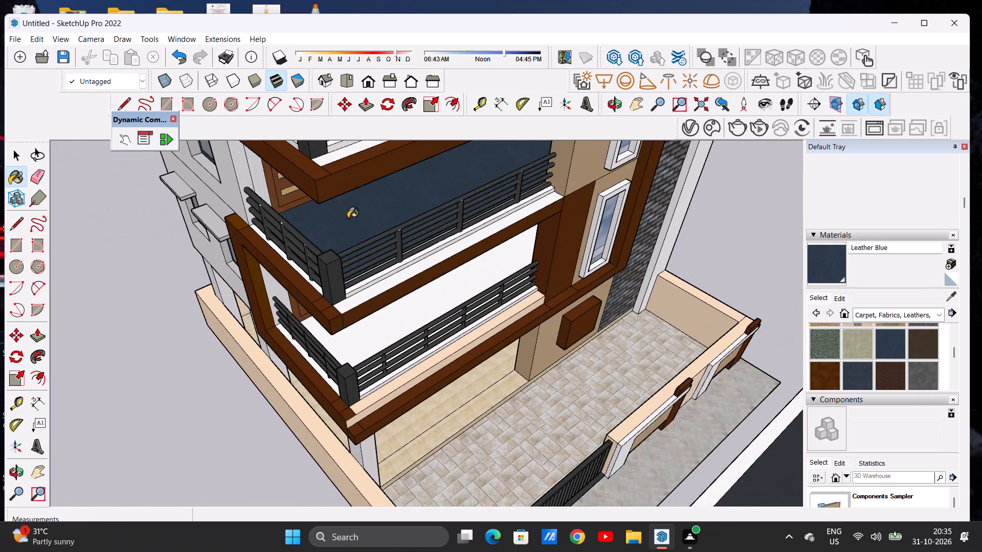
scroll(348, 218, "down", 4)
scroll(351, 330, "up", 15)
scroll(353, 302, "down", 1)
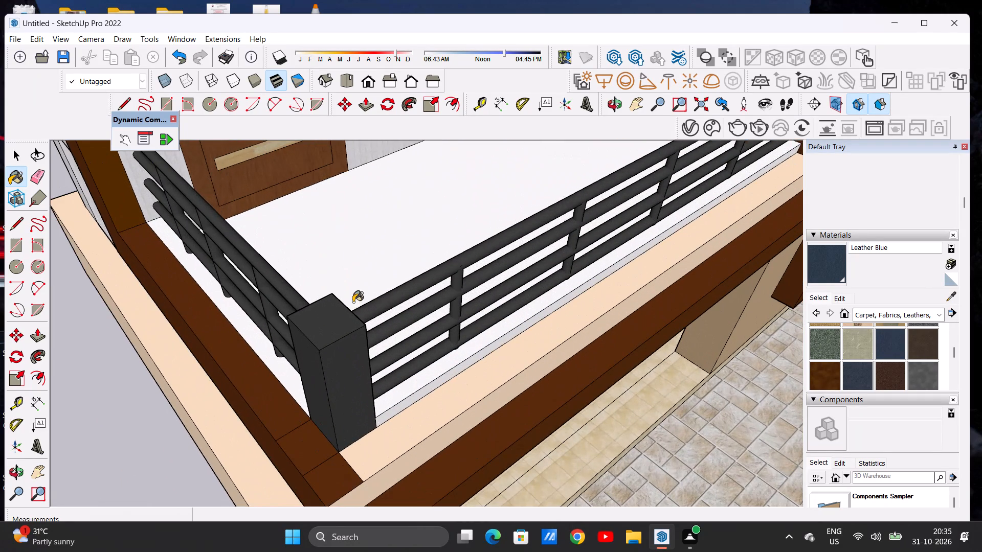
middle_click_drag(363, 317, 362, 260)
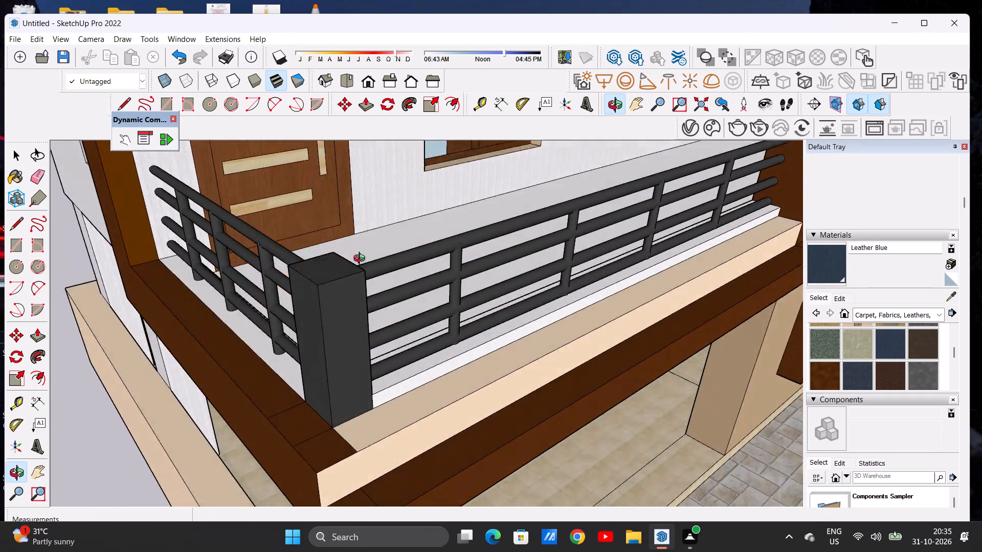
middle_click_drag(362, 260, 357, 301)
scroll(859, 355, "down", 1)
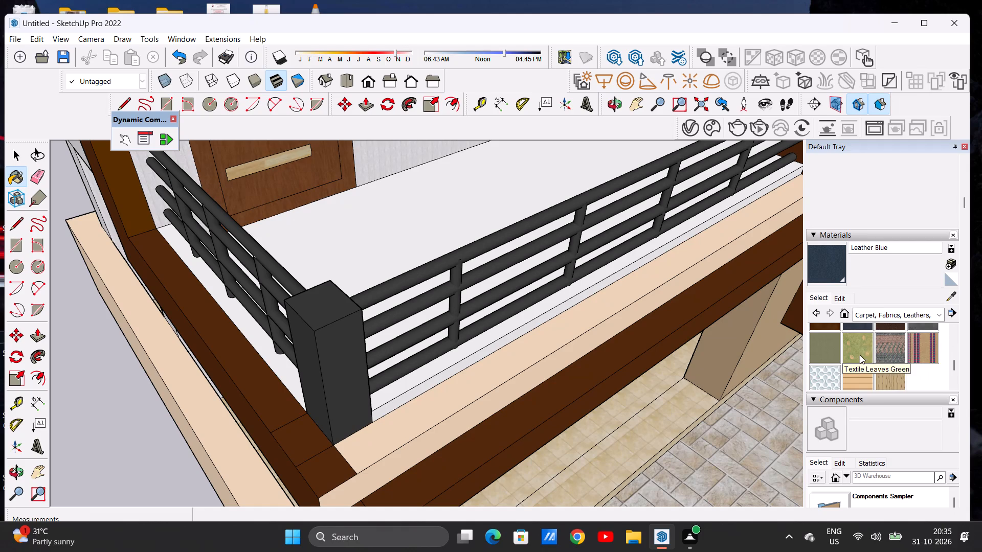
scroll(868, 359, "up", 1)
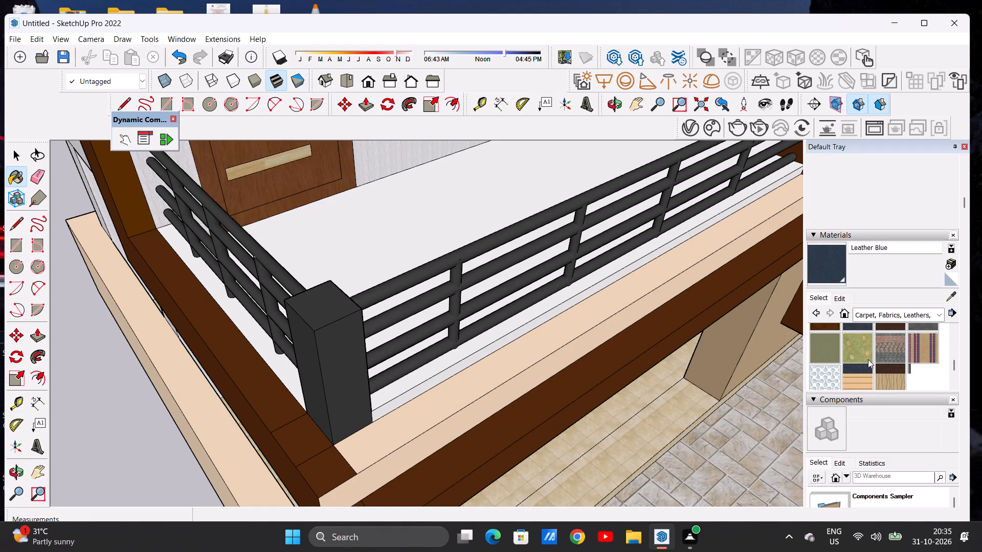
left_click(830, 378)
left_click(351, 227)
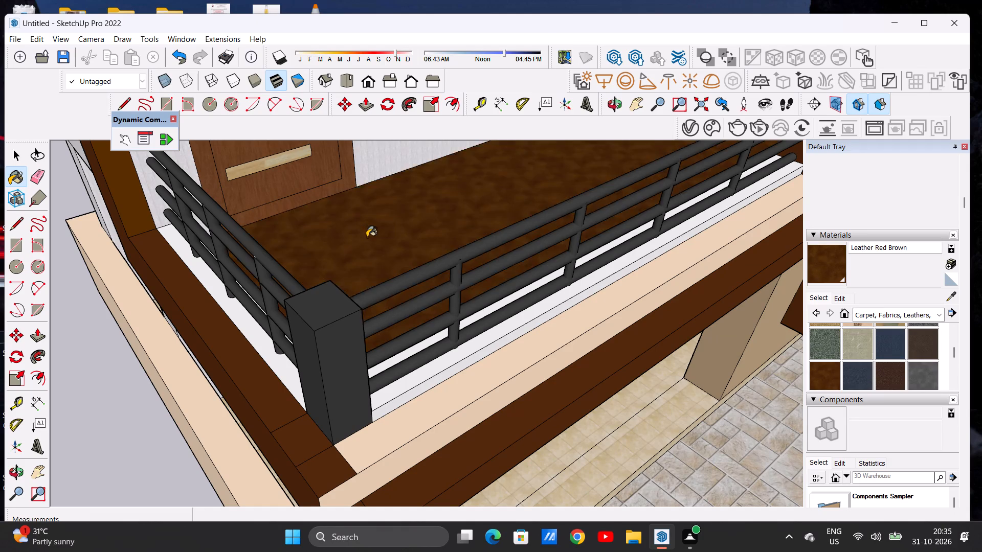
Examine the whole building from the front, with the road and car, after leaving the Paint Bucket tool.
scroll(367, 237, "up", 16)
scroll(372, 236, "down", 14)
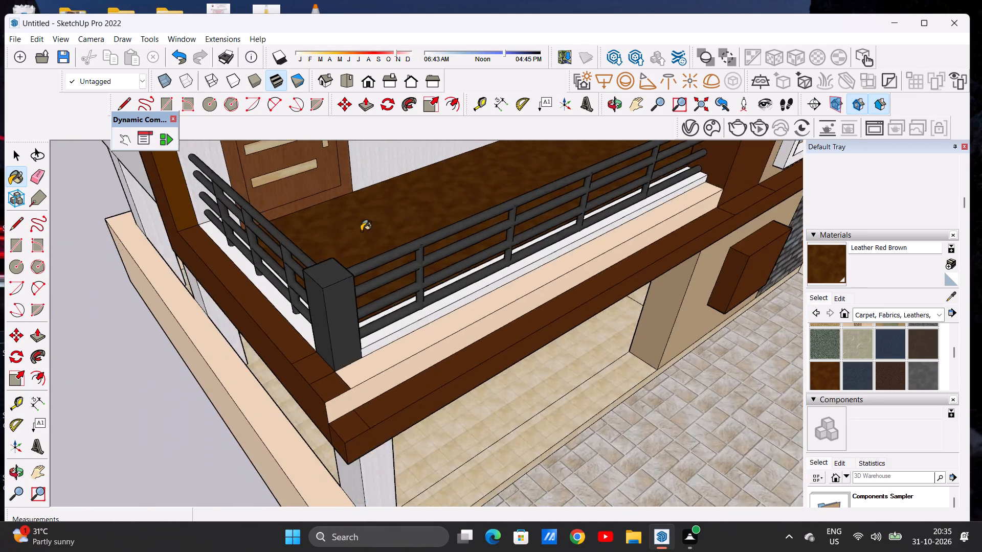
scroll(361, 231, "down", 15)
middle_click_drag(456, 258, 321, 195)
scroll(395, 270, "down", 11)
middle_click_drag(456, 290, 445, 211)
scroll(435, 283, "down", 5)
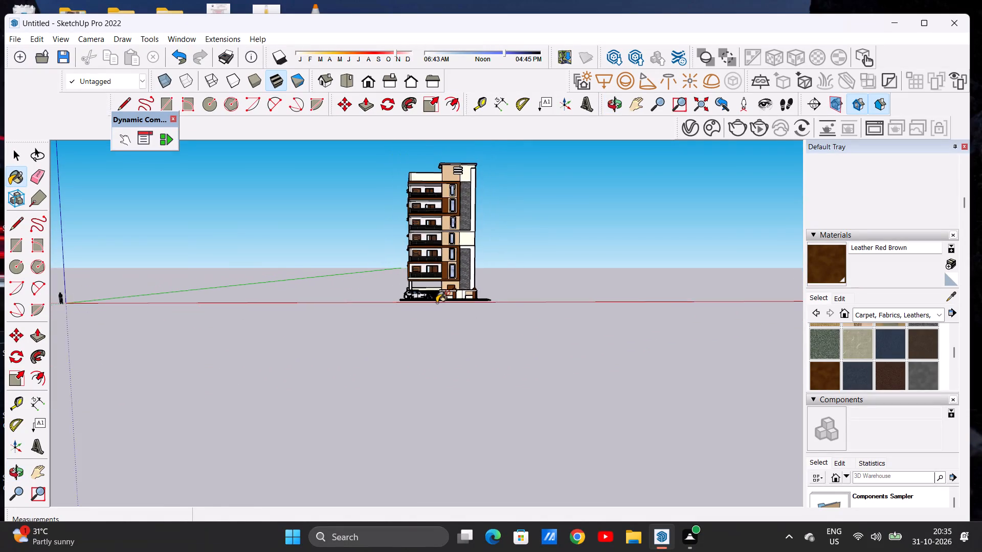
scroll(438, 302, "down", 7)
scroll(432, 296, "up", 15)
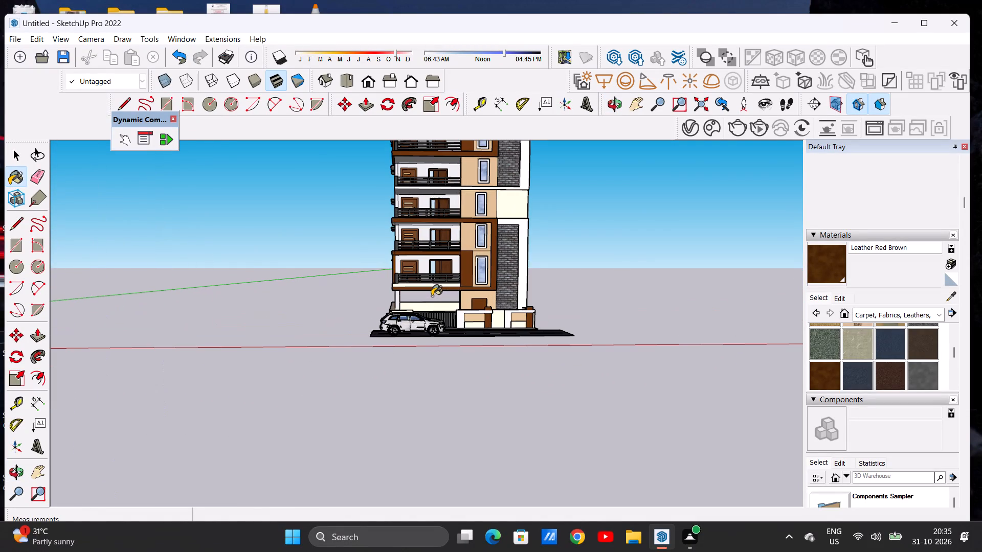
key("space")
scroll(429, 297, "down", 7)
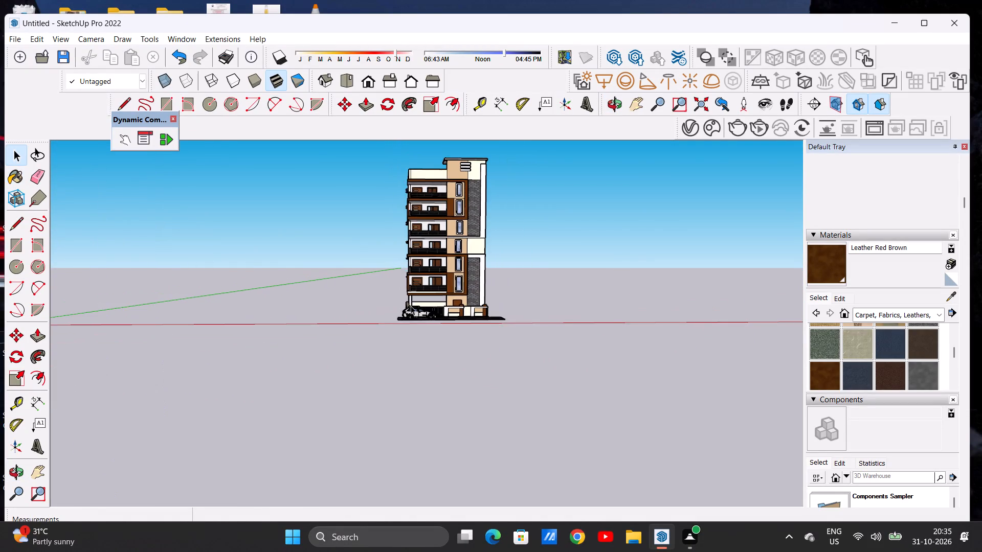
middle_click_drag(402, 304, 391, 338)
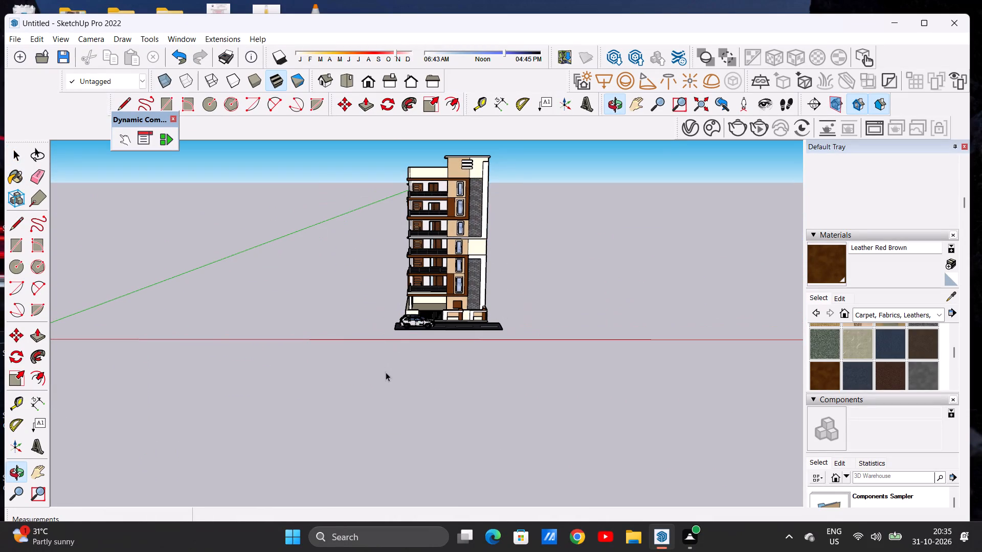
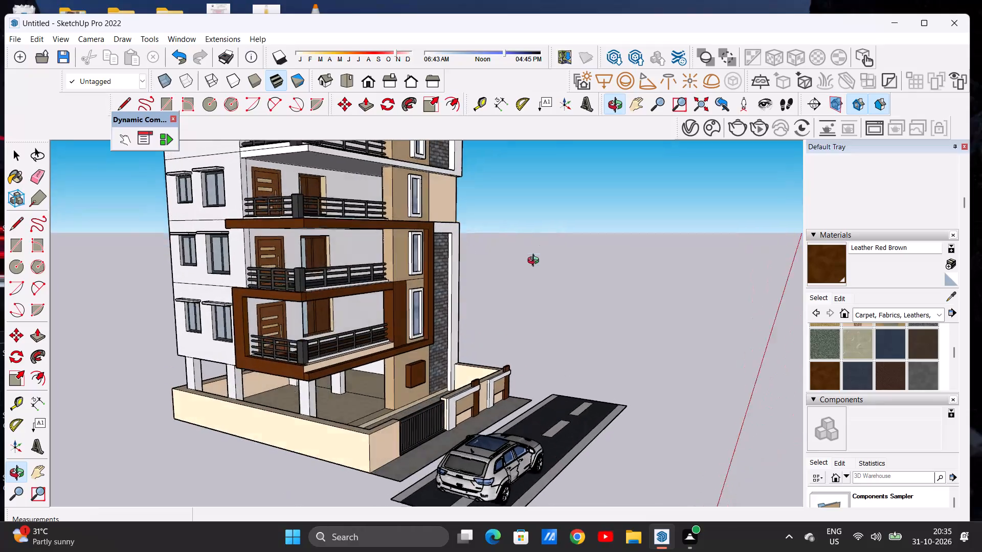
Examine the whole building from the front and the front corner, including the balconies, gates, road and car.
scroll(457, 261, "down", 13)
middle_click_drag(507, 266, 458, 255)
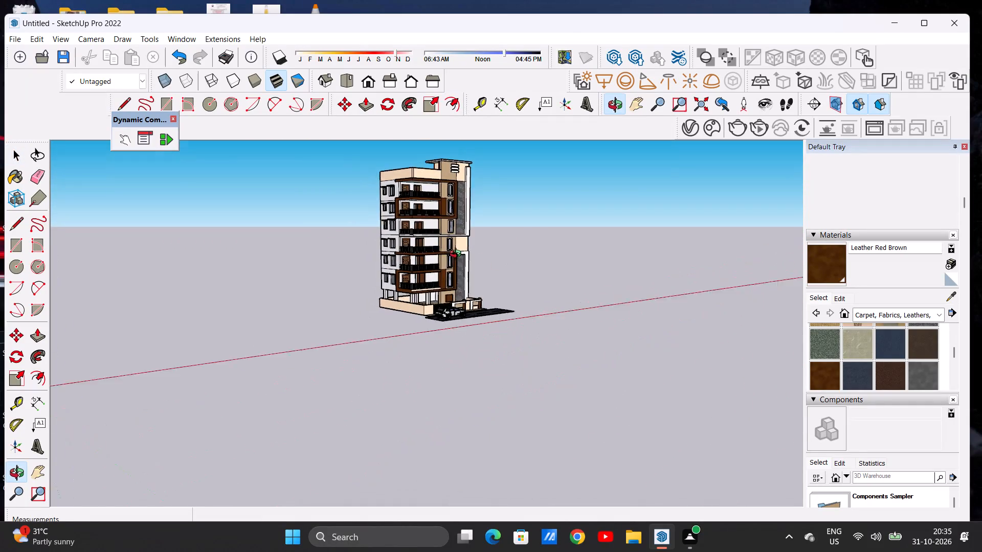
middle_click_drag(458, 255, 556, 252)
scroll(407, 208, "up", 10)
scroll(358, 265, "down", 6)
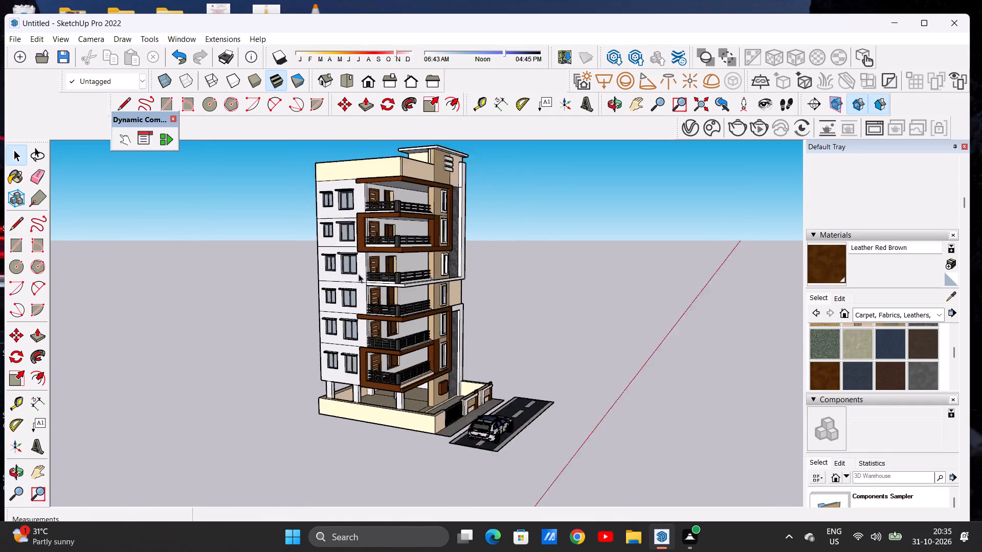
scroll(359, 274, "down", 1)
middle_click_drag(495, 266, 253, 255)
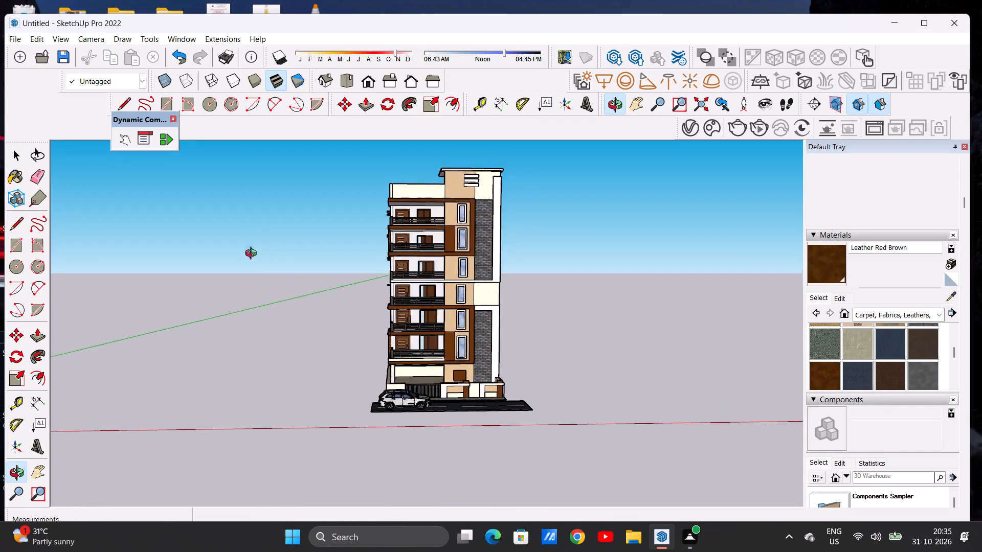
middle_click_drag(253, 255, 249, 261)
scroll(313, 275, "down", 5)
scroll(388, 334, "up", 15)
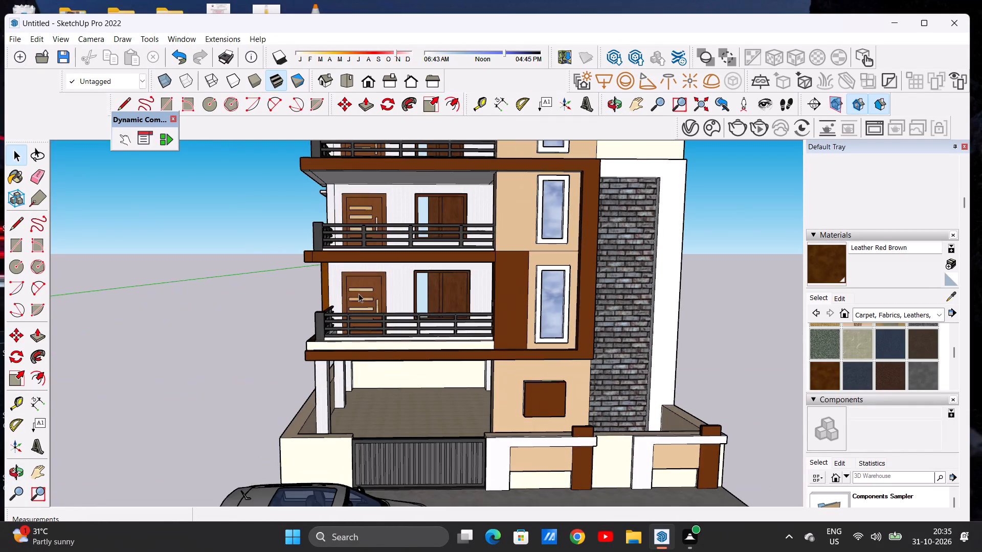
middle_click_drag(359, 293, 360, 357)
scroll(362, 357, "down", 6)
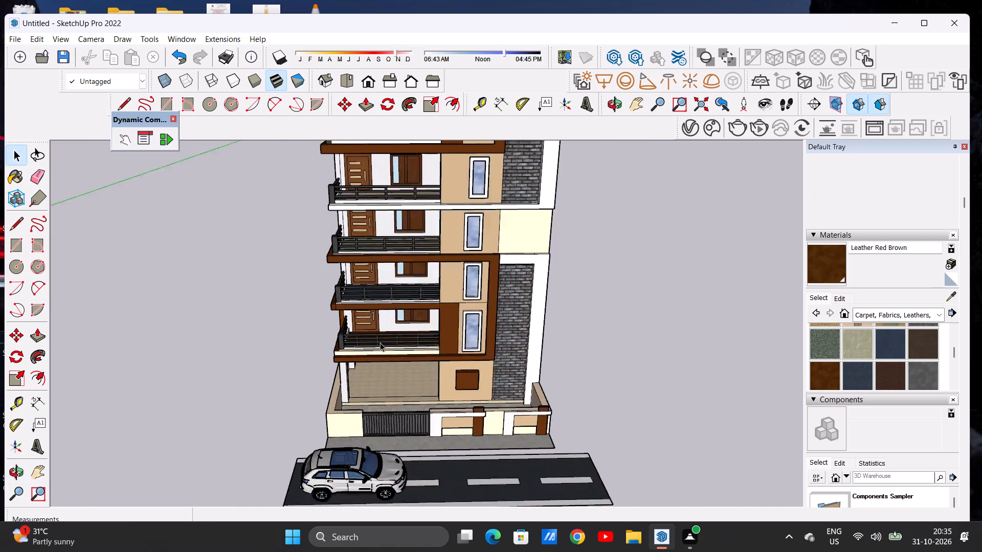
scroll(380, 342, "down", 7)
middle_click_drag(439, 340, 422, 283)
scroll(467, 331, "down", 4)
scroll(437, 294, "up", 3)
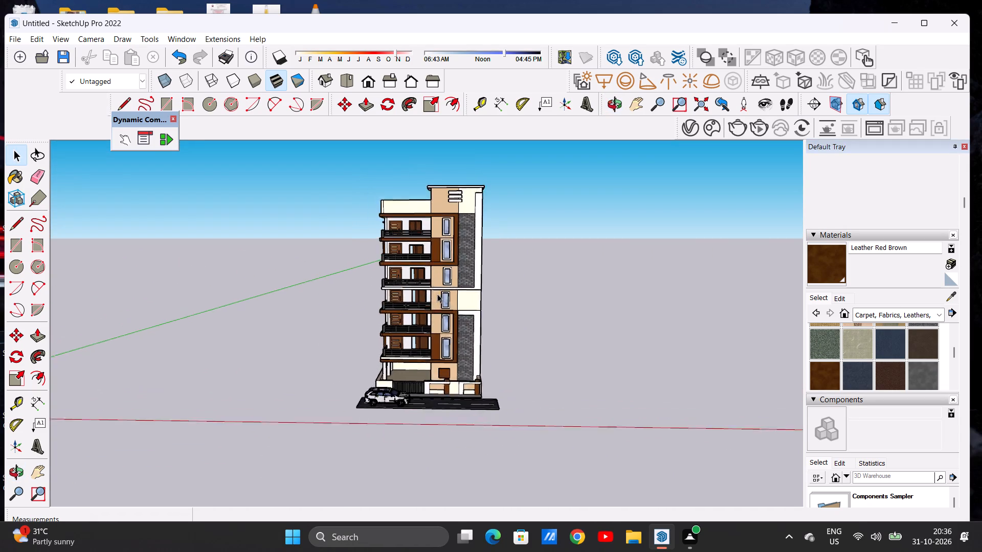
scroll(437, 294, "up", 3)
scroll(435, 298, "down", 1)
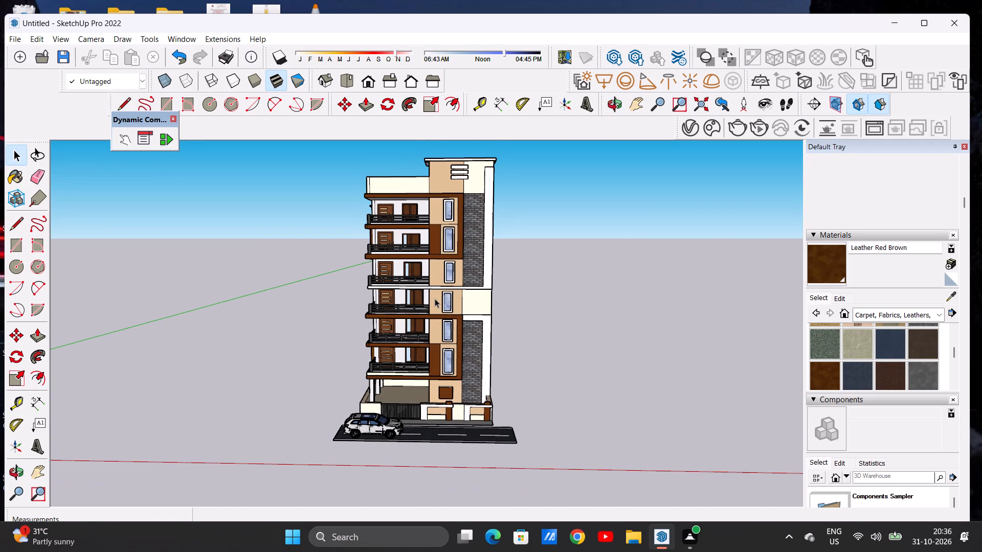
middle_click_drag(445, 292, 505, 296)
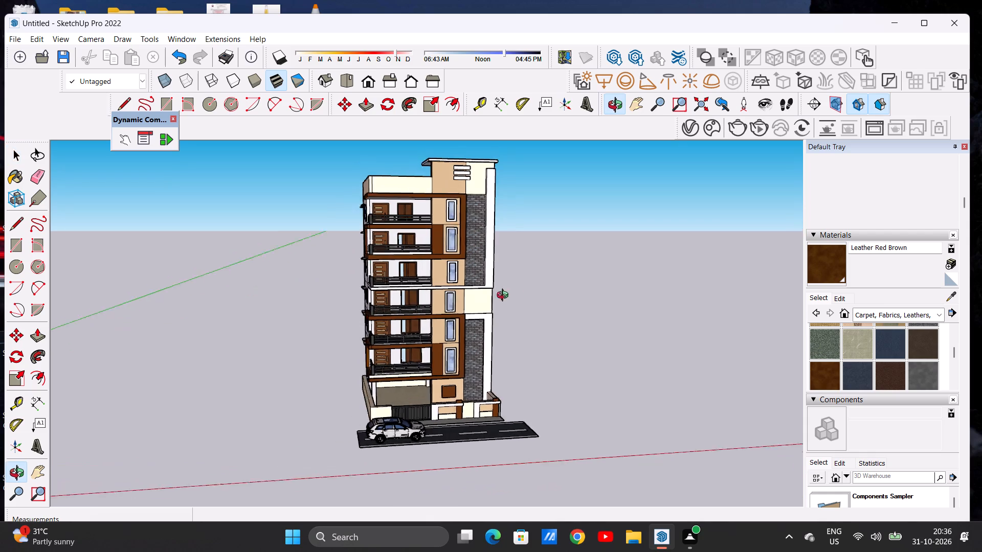
middle_click_drag(505, 296, 568, 304)
middle_click_drag(441, 278, 504, 288)
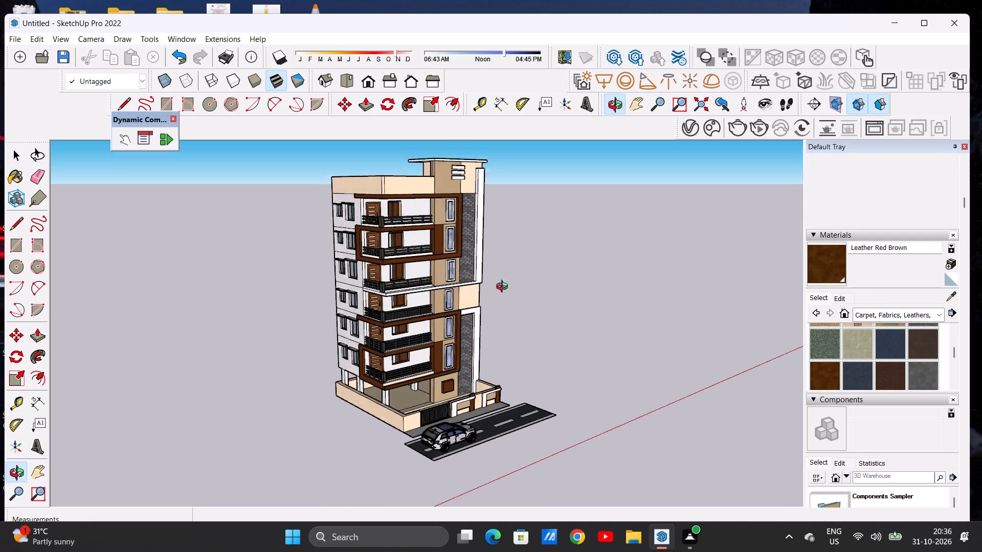
middle_click_drag(504, 288, 514, 288)
scroll(519, 181, "up", 2)
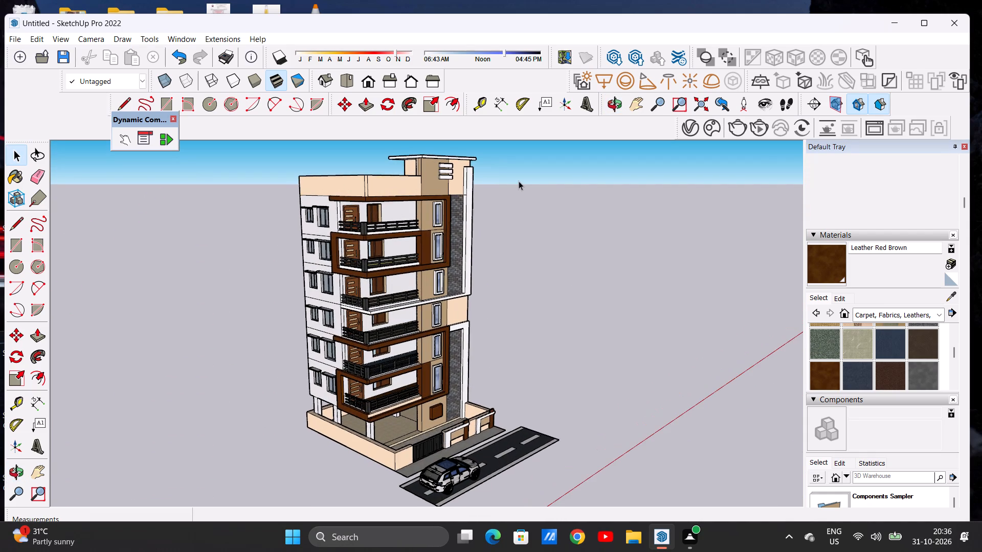
scroll(519, 181, "down", 1)
middle_click_drag(522, 232, 521, 228)
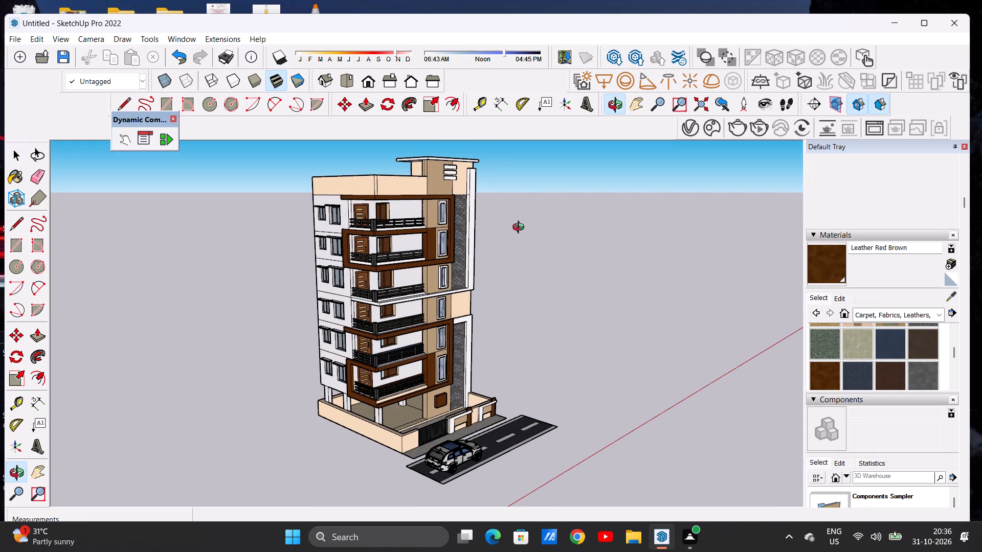
middle_click_drag(521, 228, 518, 233)
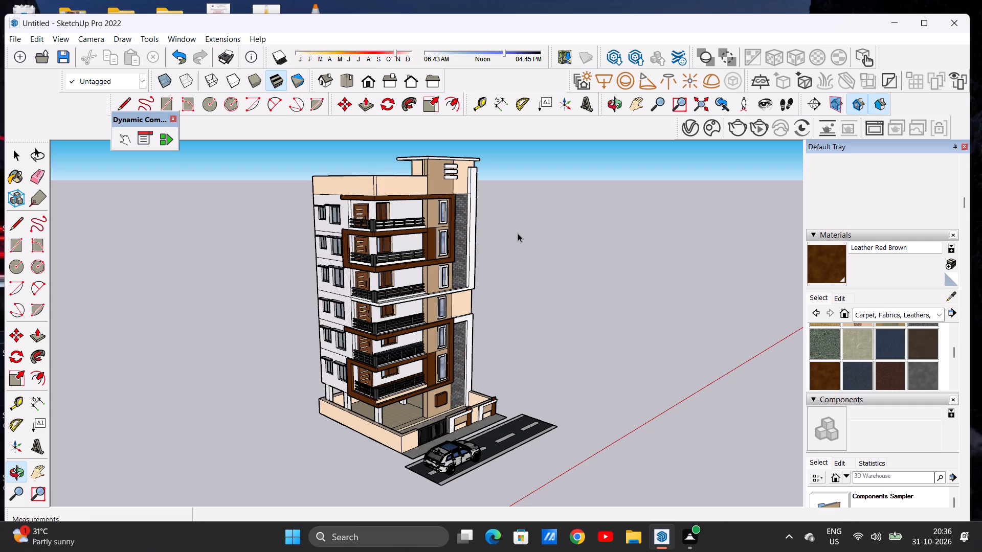
Paint the flat roof terrace floor inside the parapet with Terrazzo Tile Light from Synthetic Surfaces, leaving the Paint Bucket tool.
scroll(375, 188, "up", 10)
scroll(383, 187, "down", 1)
scroll(383, 187, "up", 2)
middle_click_drag(368, 181, 368, 227)
scroll(371, 195, "down", 15)
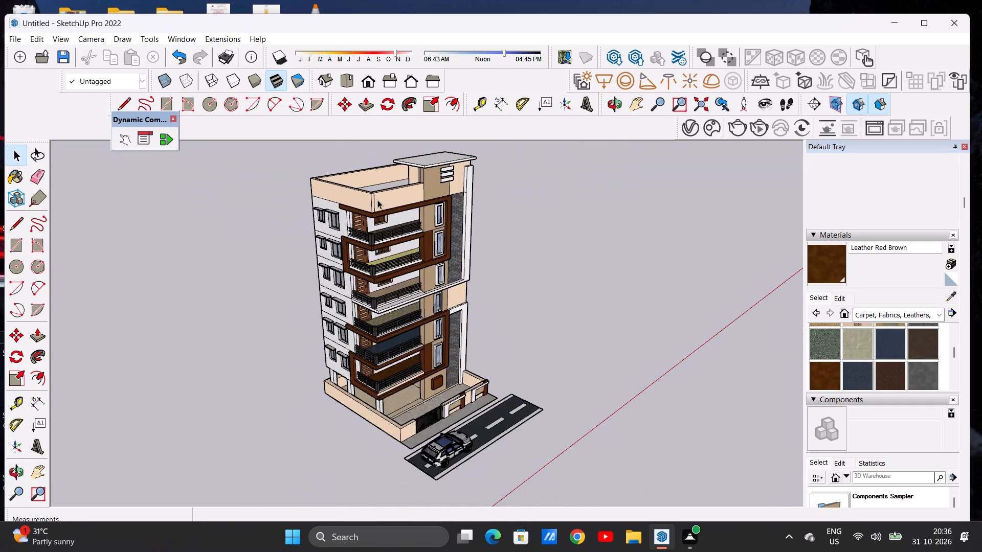
middle_click_drag(386, 183, 385, 320)
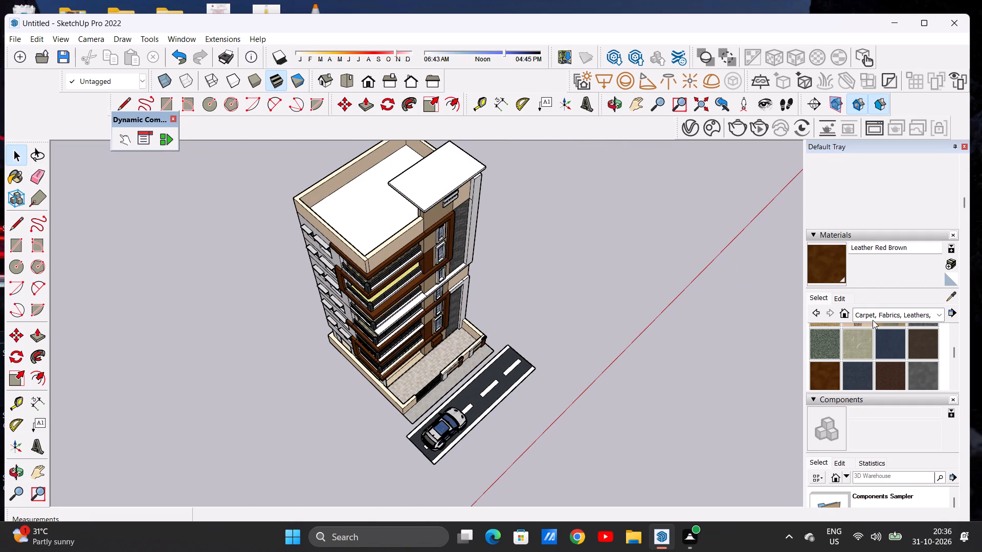
left_click(866, 316)
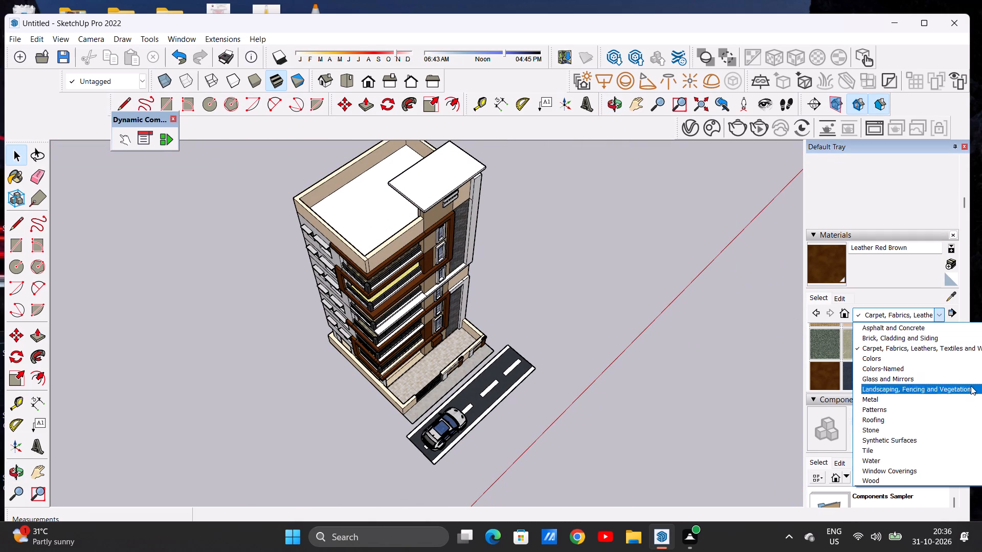
left_click(980, 435)
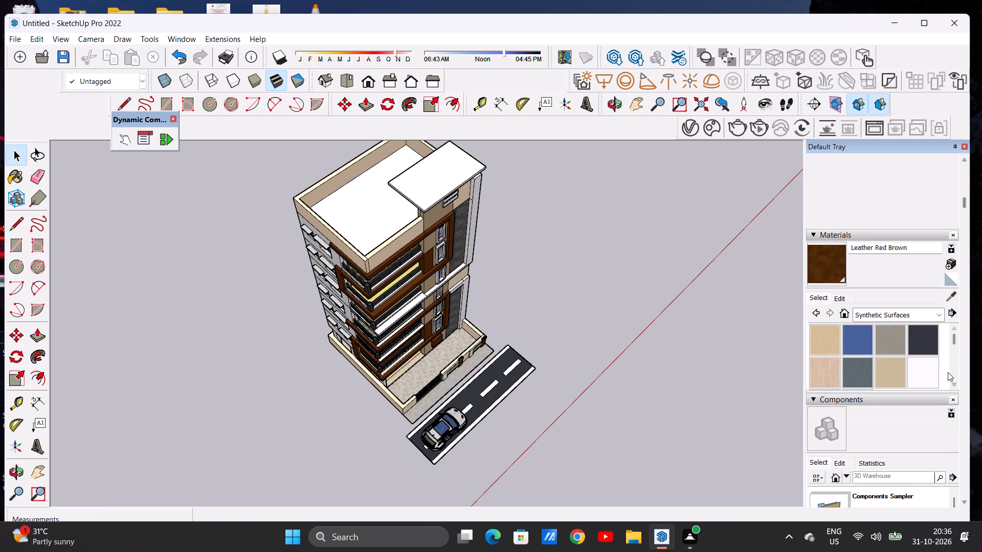
scroll(883, 364, "down", 2)
left_click(860, 347)
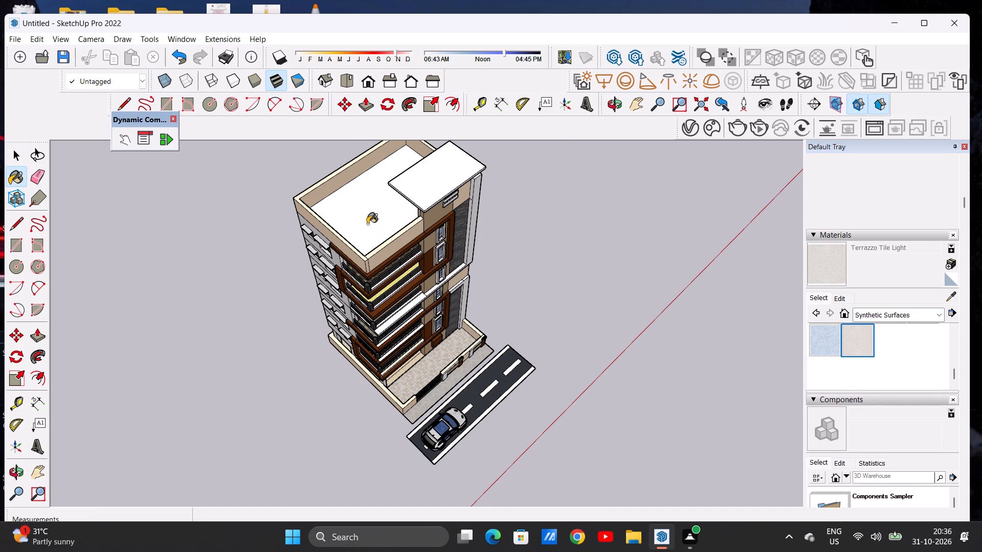
scroll(367, 223, "up", 5)
scroll(367, 223, "down", 1)
scroll(367, 223, "up", 1)
left_click(362, 226)
middle_click_drag(334, 222, 411, 215)
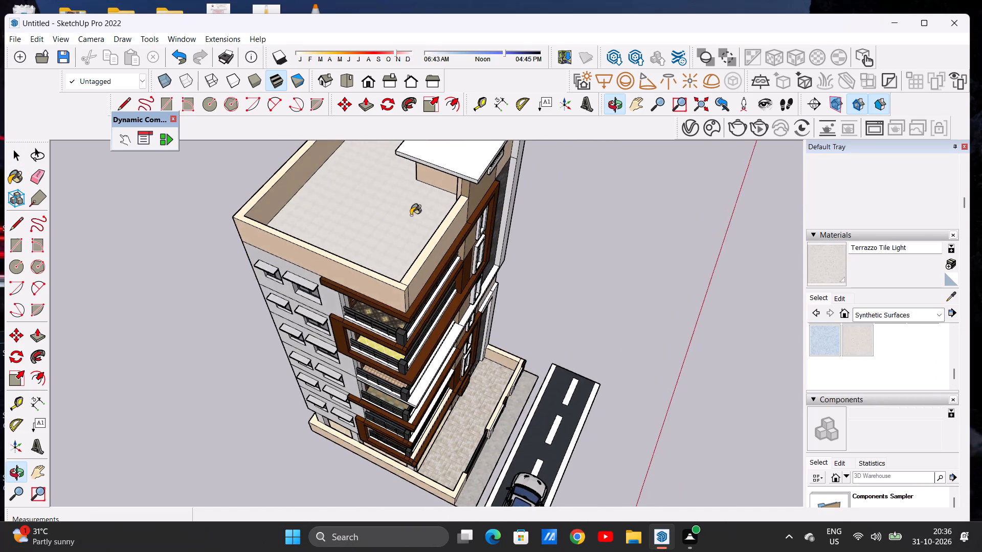
scroll(435, 245, "down", 15)
middle_click_drag(456, 257, 383, 176)
scroll(394, 231, "up", 1)
scroll(394, 233, "down", 1)
scroll(395, 233, "up", 3)
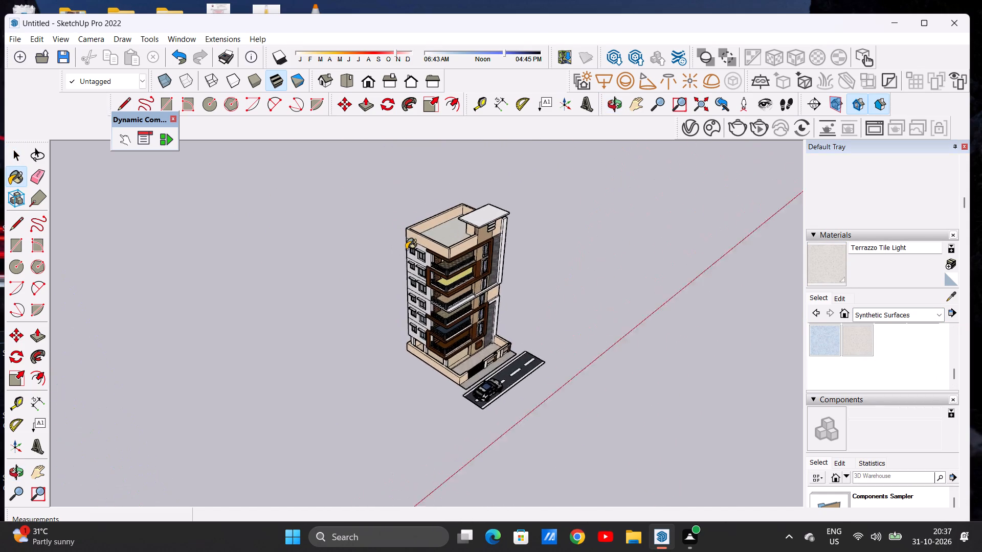
scroll(406, 249, "up", 2)
key("space")
Examine the whole building from the front corner at high and low angles, including the roof terrace, balconies, road and car.
scroll(387, 242, "down", 10)
scroll(440, 290, "up", 7)
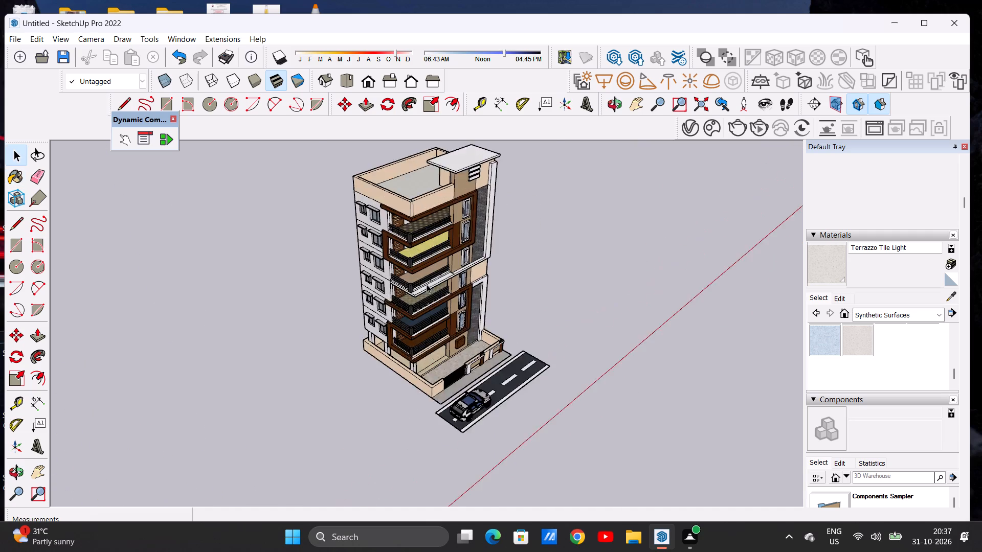
scroll(427, 284, "up", 8)
middle_click_drag(444, 317, 428, 262)
scroll(428, 262, "up", 1)
scroll(419, 293, "down", 10)
middle_click_drag(432, 319, 437, 272)
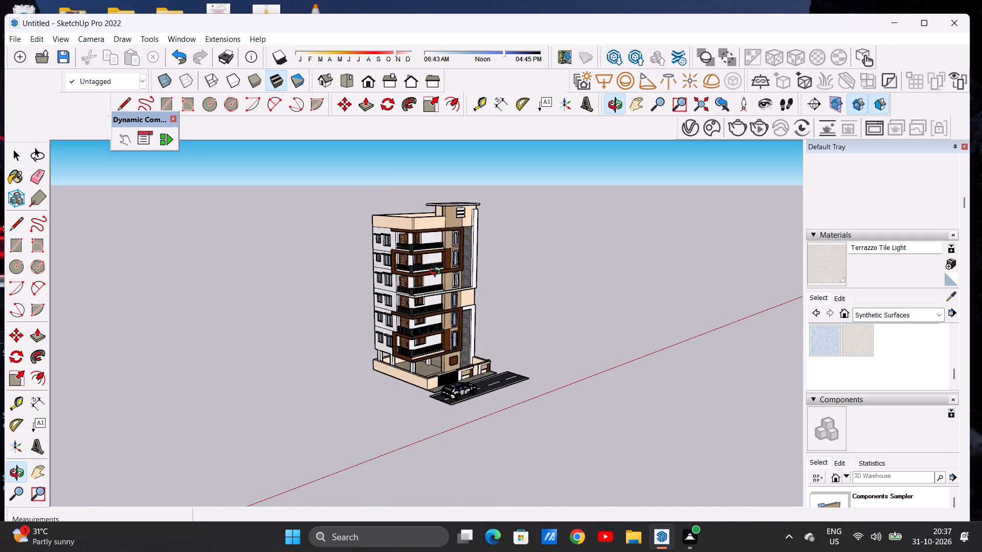
middle_click_drag(437, 272, 432, 257)
scroll(443, 237, "up", 3)
scroll(443, 237, "down", 1)
scroll(443, 237, "up", 4)
scroll(421, 230, "down", 5)
middle_click_drag(442, 255, 422, 308)
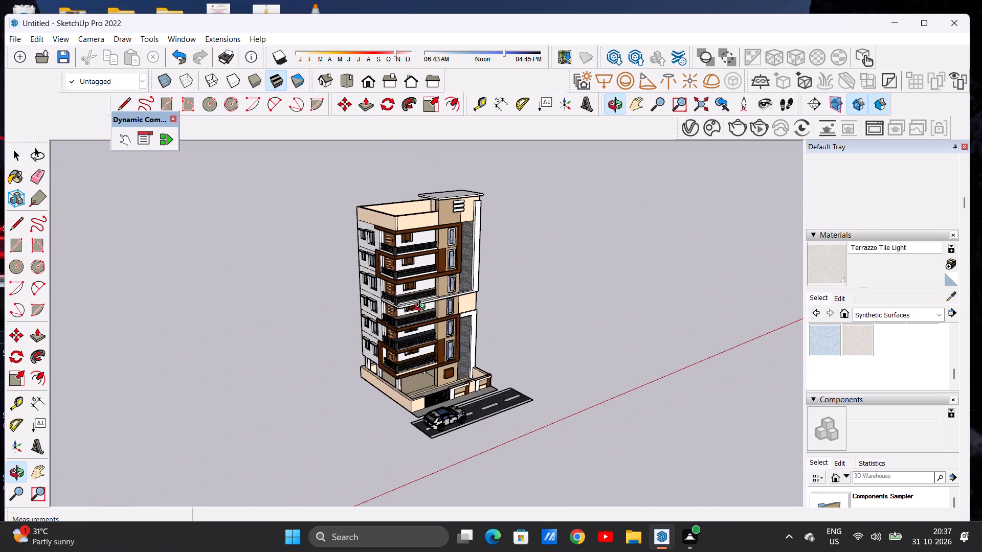
middle_click_drag(422, 308, 422, 309)
scroll(420, 210, "up", 5)
scroll(436, 224, "down", 5)
middle_click_drag(420, 269, 440, 256)
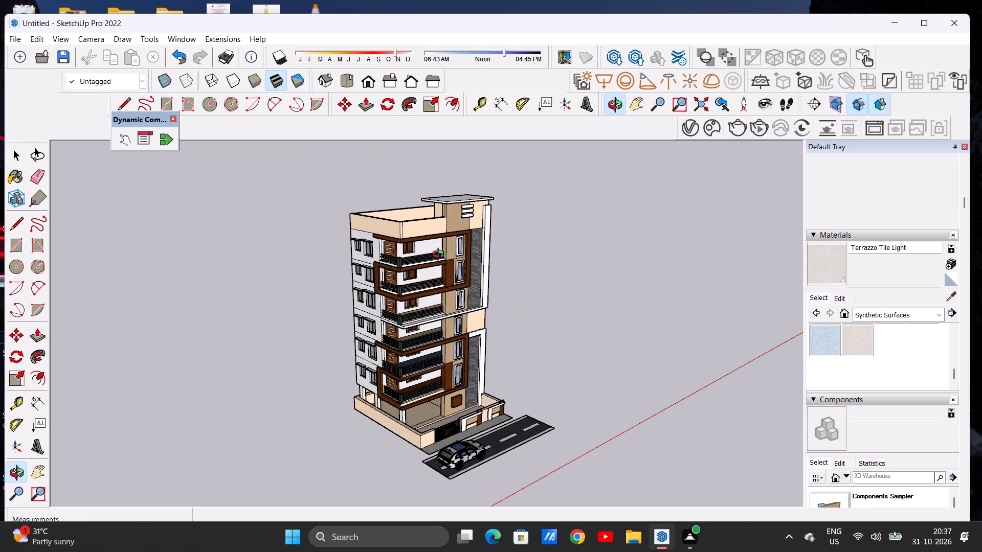
middle_click_drag(440, 256, 445, 250)
scroll(437, 249, "up", 2)
scroll(437, 249, "down", 4)
middle_click_drag(425, 274, 431, 259)
scroll(431, 250, "down", 1)
scroll(431, 250, "up", 2)
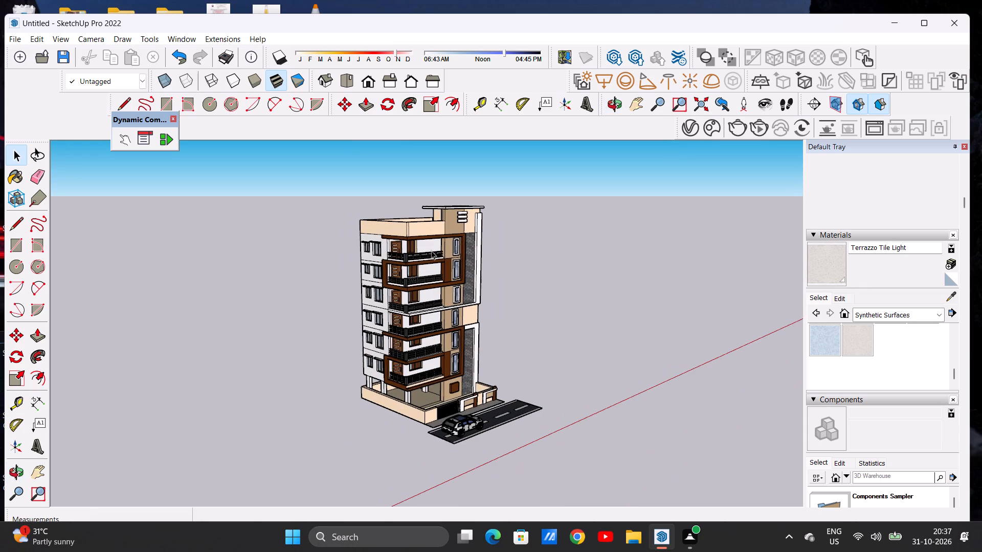
scroll(396, 240, "up", 5)
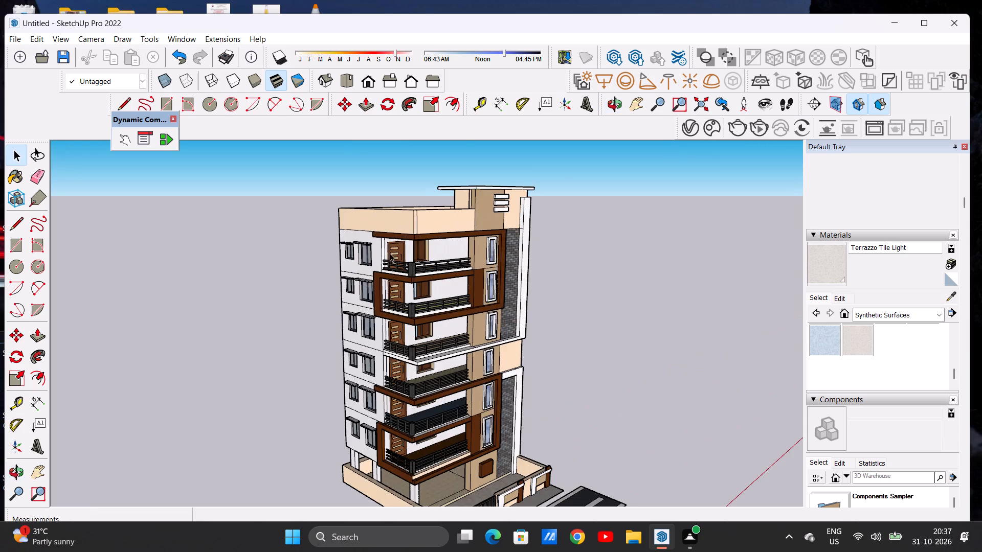
scroll(392, 254, "down", 11)
middle_click_drag(436, 280, 457, 265)
scroll(423, 248, "up", 1)
scroll(423, 247, "down", 1)
scroll(423, 247, "up", 6)
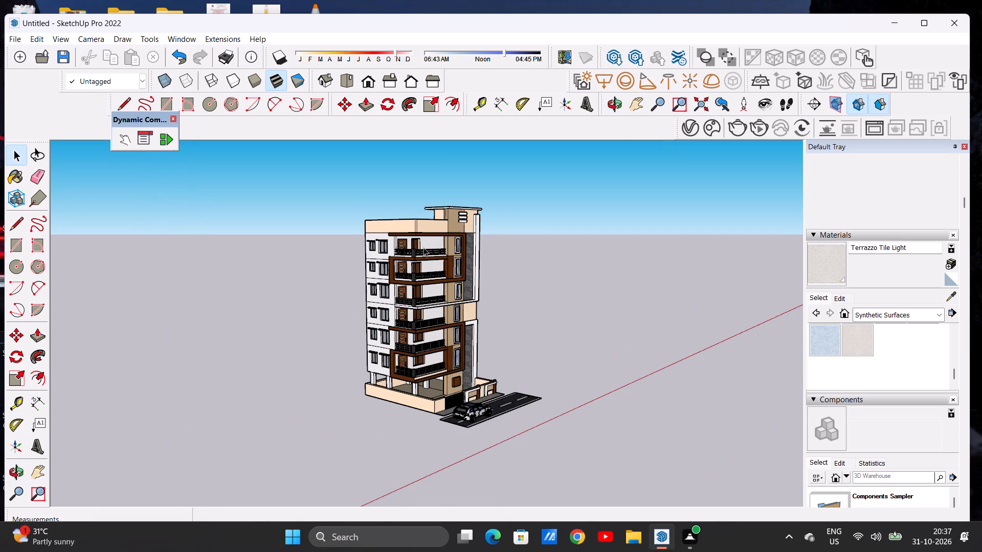
scroll(413, 259, "down", 5)
middle_click_drag(407, 278, 423, 259)
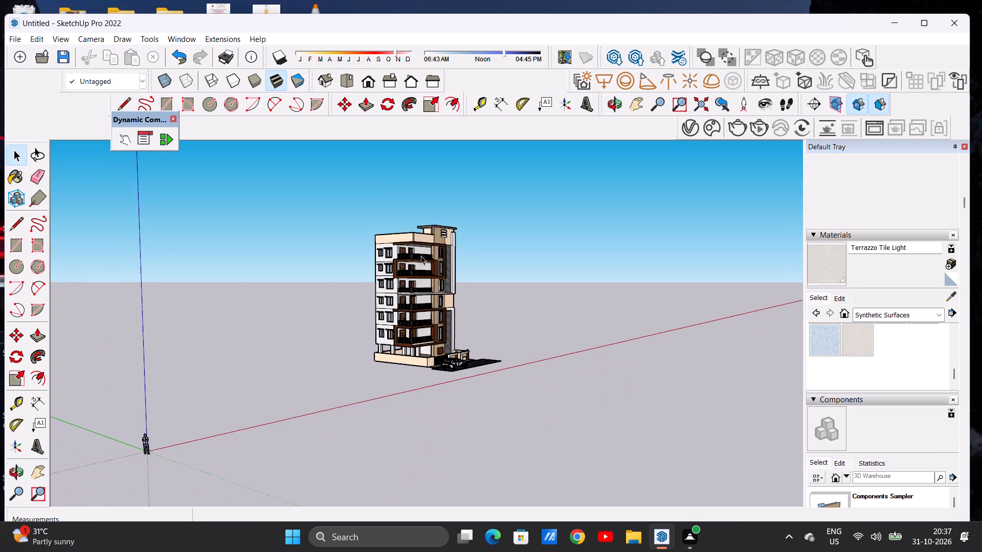
scroll(419, 252, "up", 5)
middle_click_drag(415, 245, 376, 272)
scroll(399, 200, "down", 4)
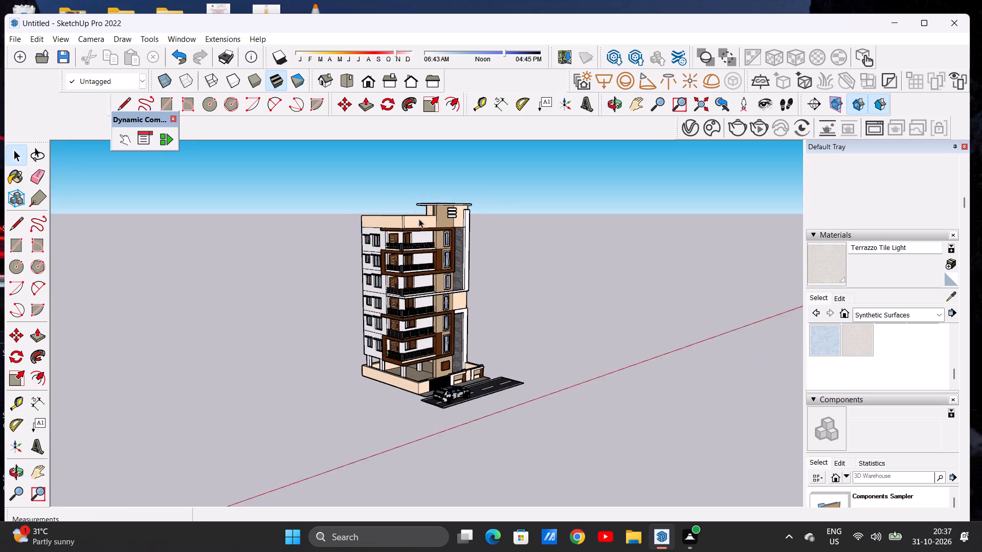
scroll(422, 223, "up", 5)
middle_click_drag(403, 231, 443, 225)
scroll(399, 222, "down", 6)
middle_click_drag(453, 232, 404, 287)
scroll(409, 230, "up", 6)
middle_click_drag(398, 266, 411, 250)
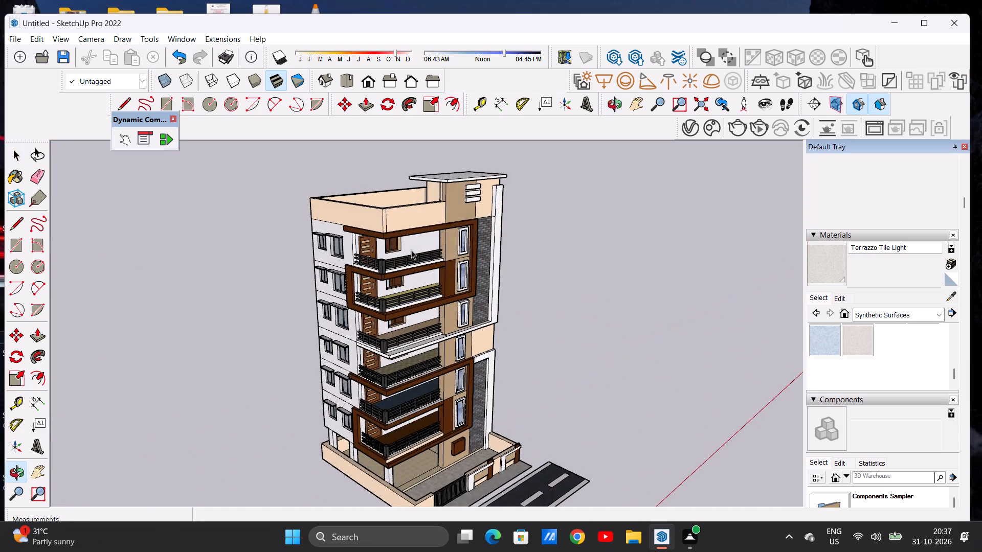
scroll(413, 234, "down", 7)
middle_click_drag(413, 264, 426, 231)
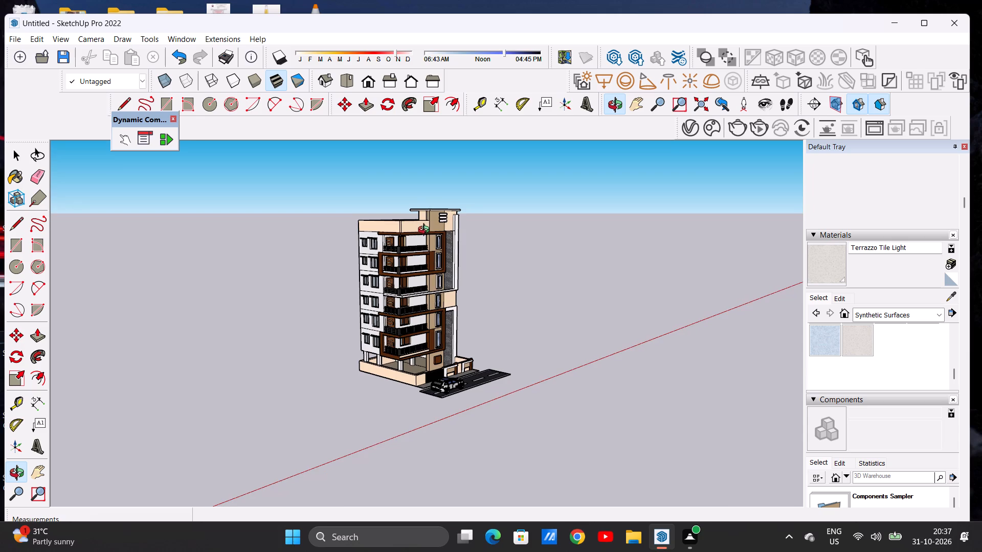
middle_click_drag(426, 231, 436, 237)
scroll(431, 233, "up", 5)
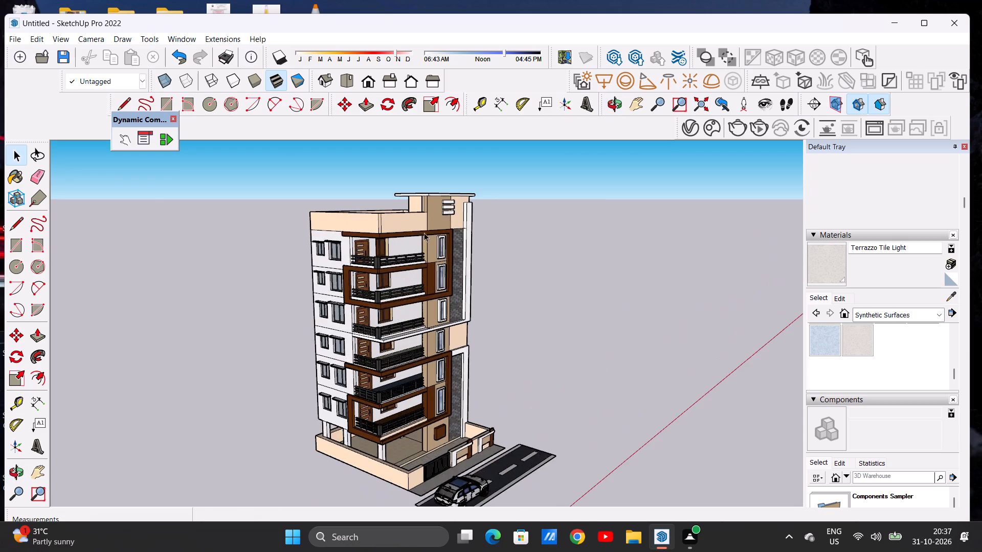
scroll(424, 233, "down", 12)
middle_click_drag(383, 263, 316, 273)
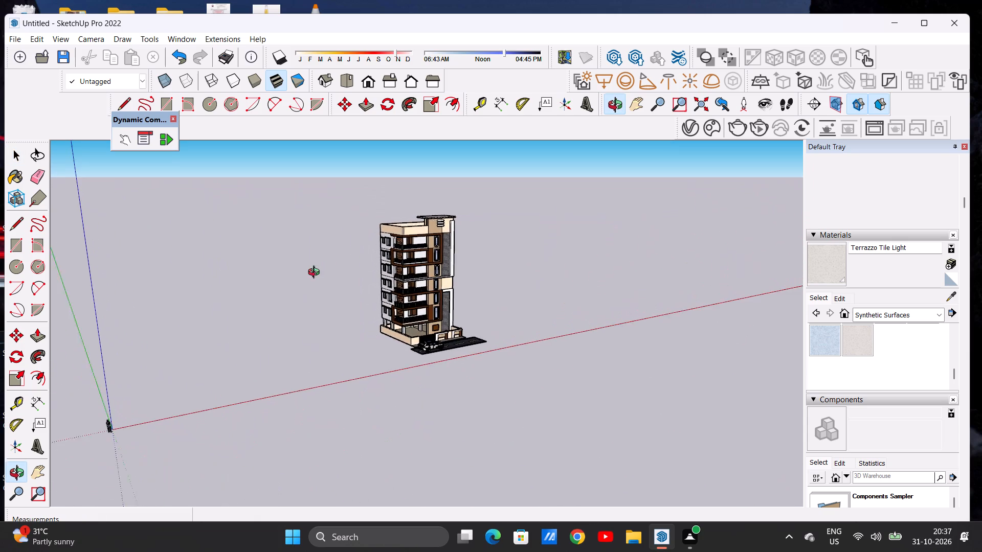
middle_click_drag(316, 273, 314, 274)
scroll(446, 240, "up", 6)
scroll(422, 268, "down", 5)
middle_click_drag(405, 298, 482, 283)
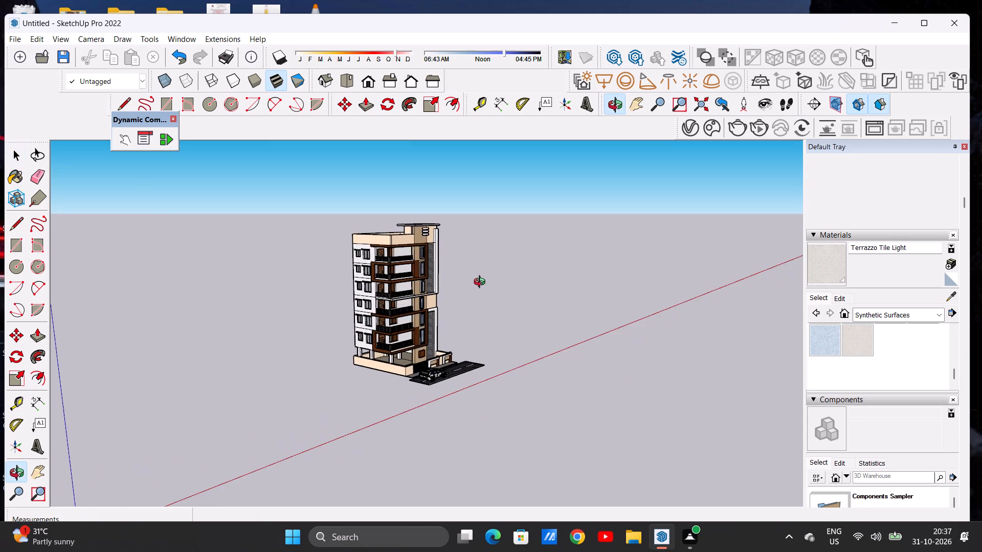
middle_click_drag(482, 283, 416, 308)
scroll(395, 247, "up", 5)
scroll(450, 226, "down", 4)
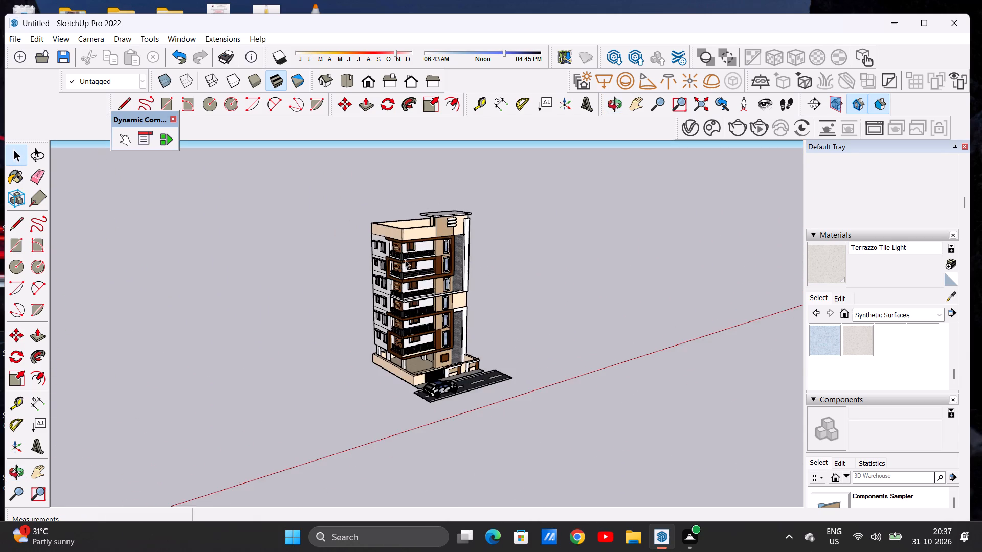
scroll(405, 260, "up", 6)
scroll(433, 246, "down", 7)
scroll(434, 282, "up", 6)
middle_click_drag(419, 298, 479, 262)
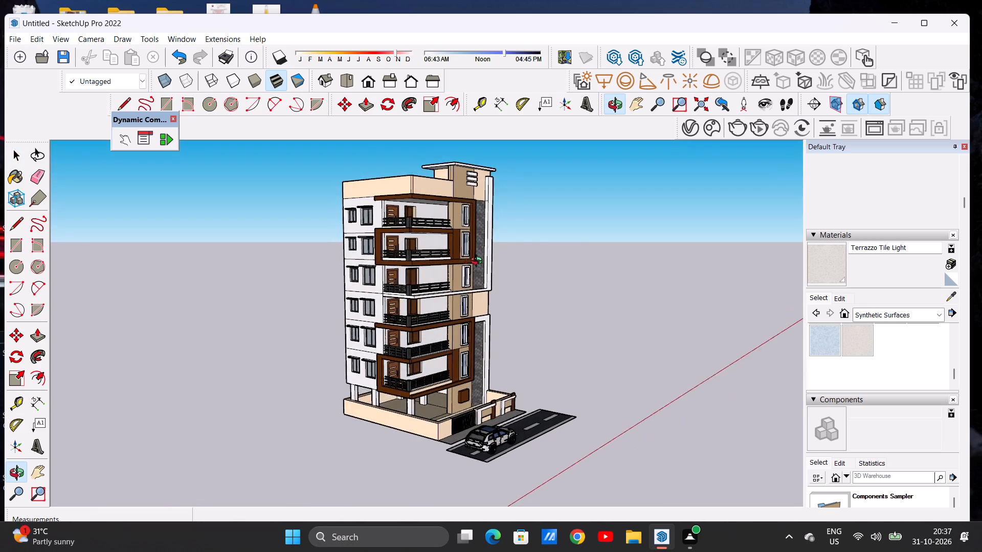
Examine the whole building from the front corner, near and far, together with the road and car.
middle_click_drag(479, 262, 428, 282)
scroll(417, 251, "down", 4)
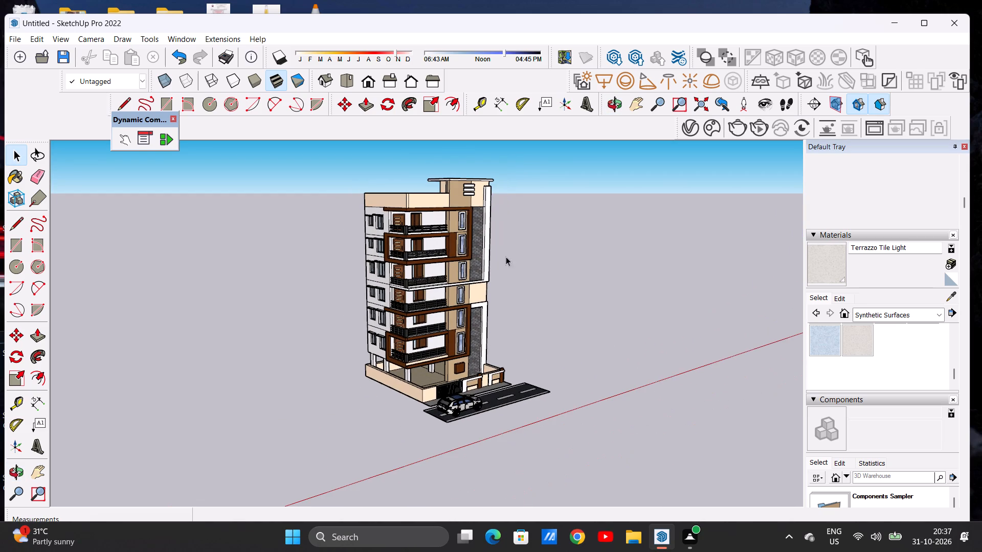
middle_click_drag(489, 258, 467, 273)
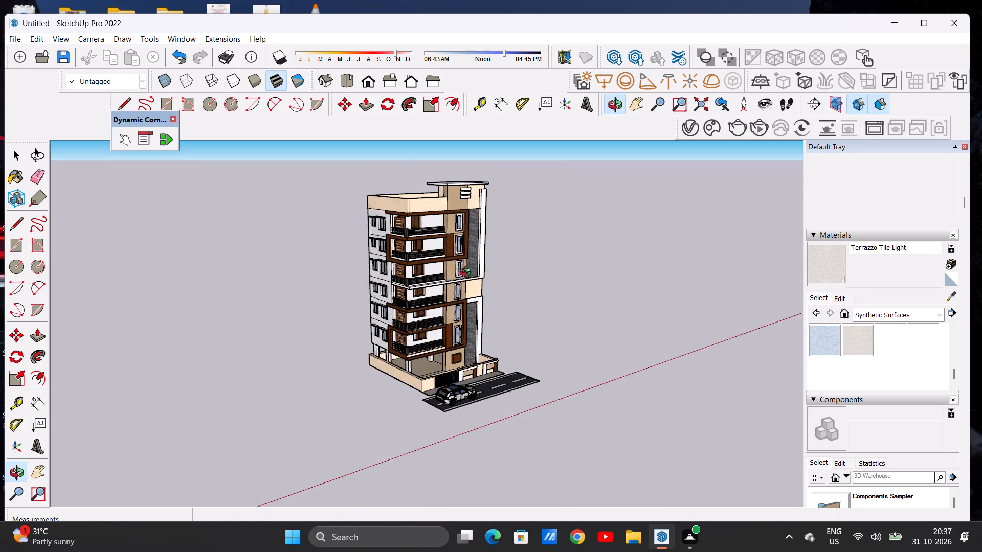
middle_click_drag(467, 273, 474, 264)
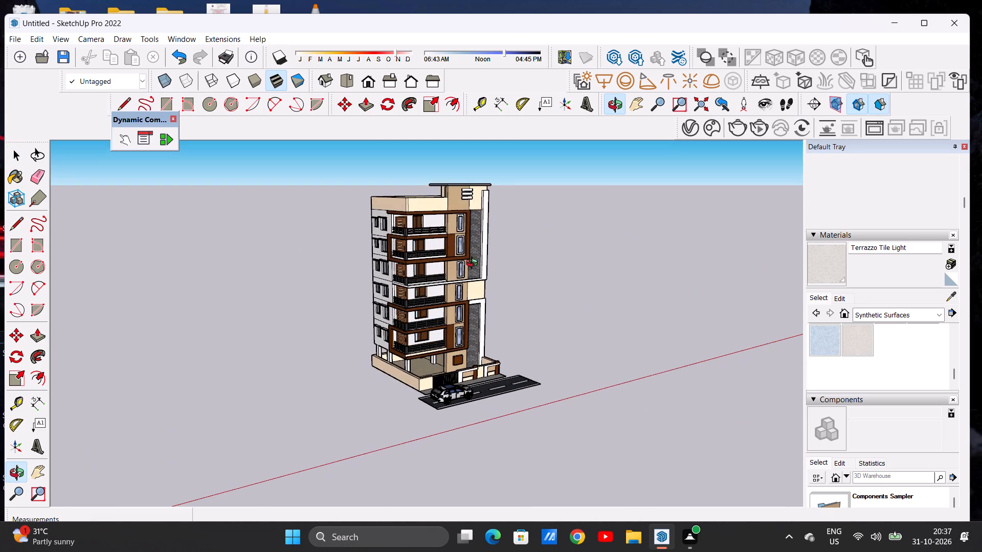
middle_click_drag(474, 264, 478, 257)
scroll(479, 257, "up", 6)
scroll(479, 257, "down", 4)
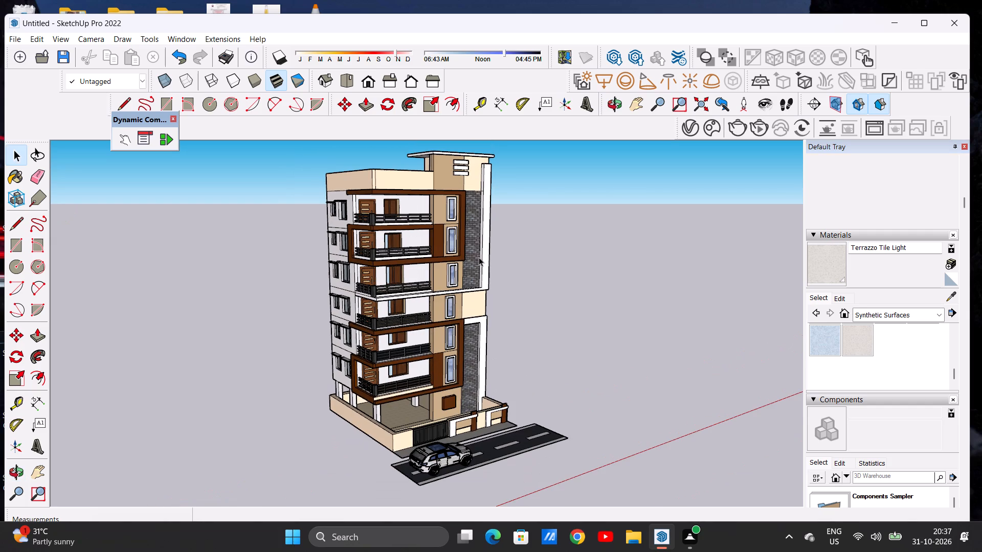
scroll(479, 257, "up", 2)
scroll(479, 257, "down", 1)
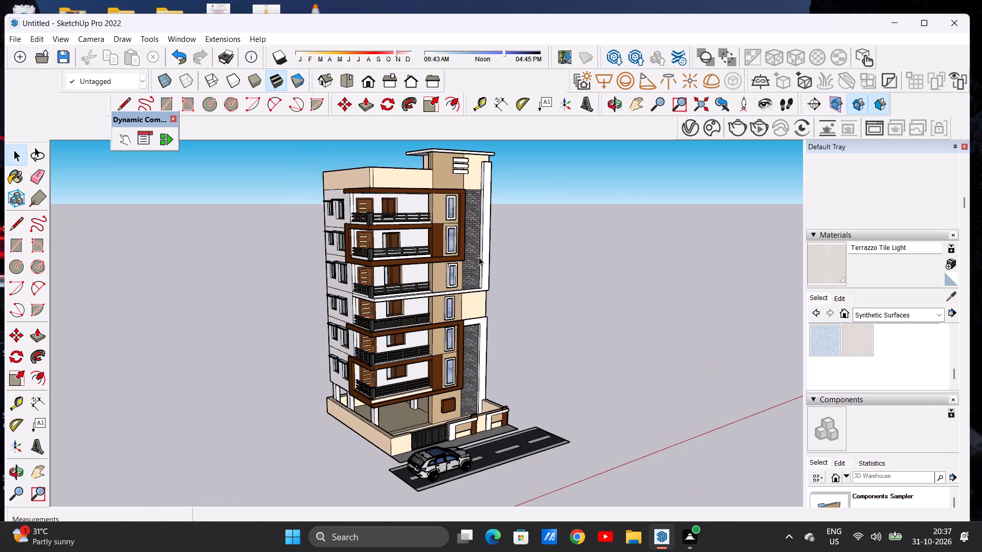
Save the model in the Documents folder as a SketchUp model named BALU 3.
key("ctrl+s")
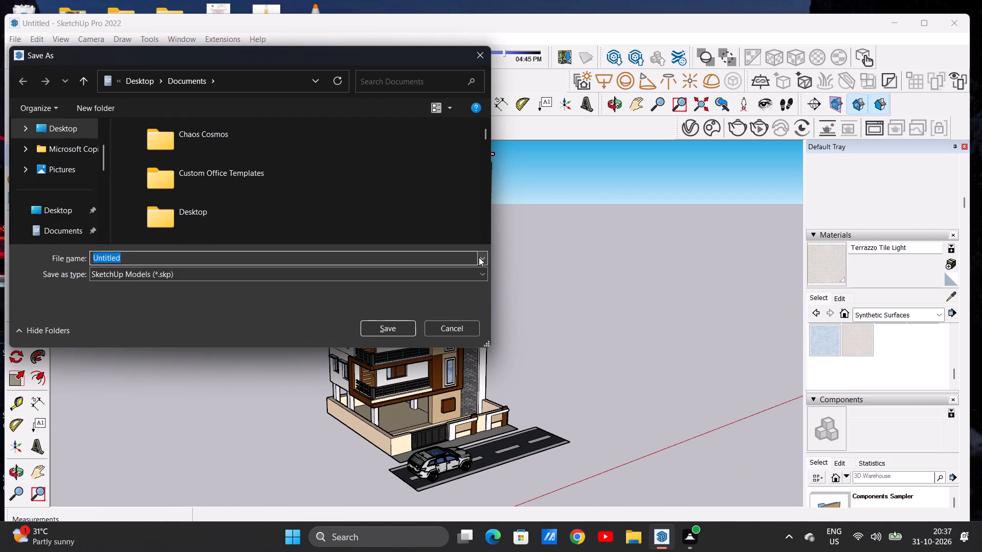
key("BackSpace")
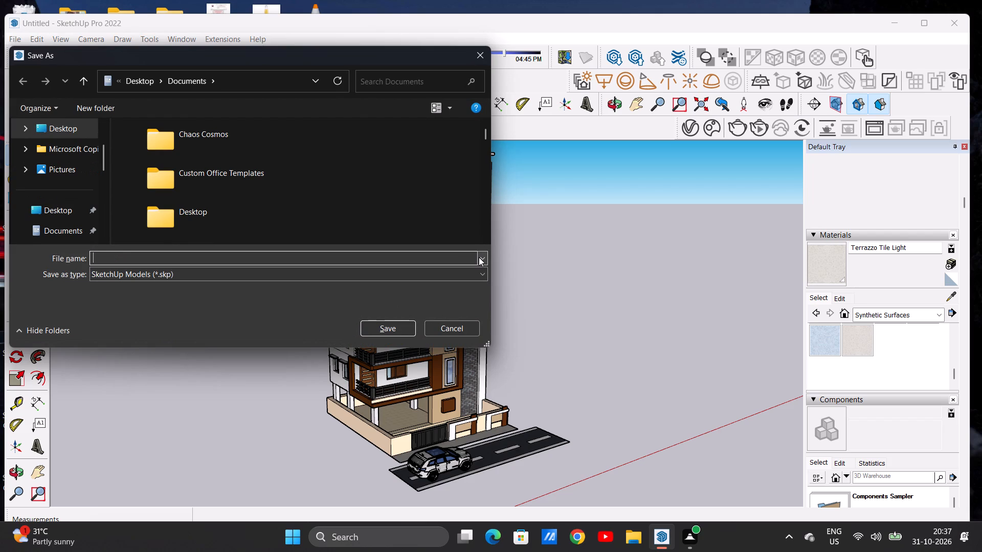
type("BALU")
key("space")
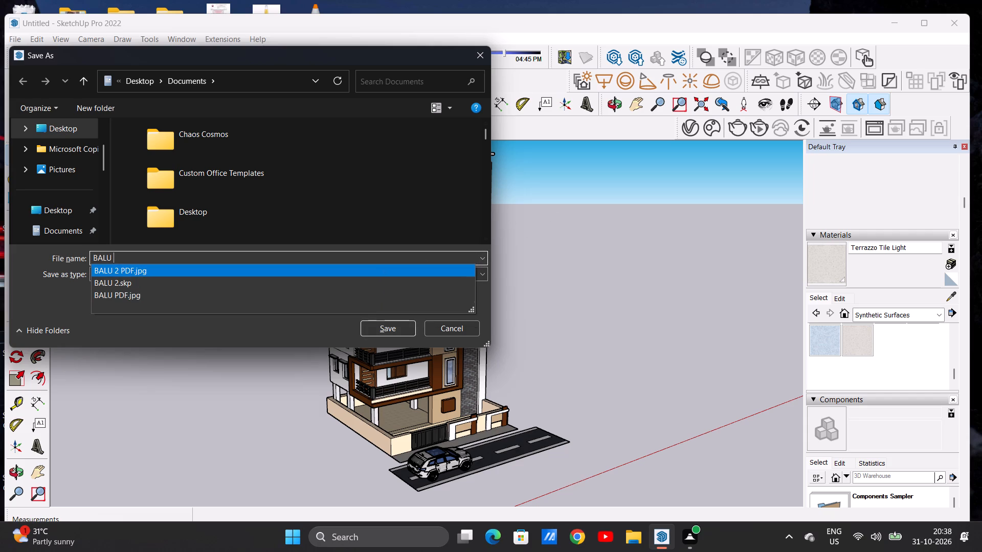
left_click(383, 259)
key("BackSpace")
key("BackSpace")
key("BackSpace")
type("LU")
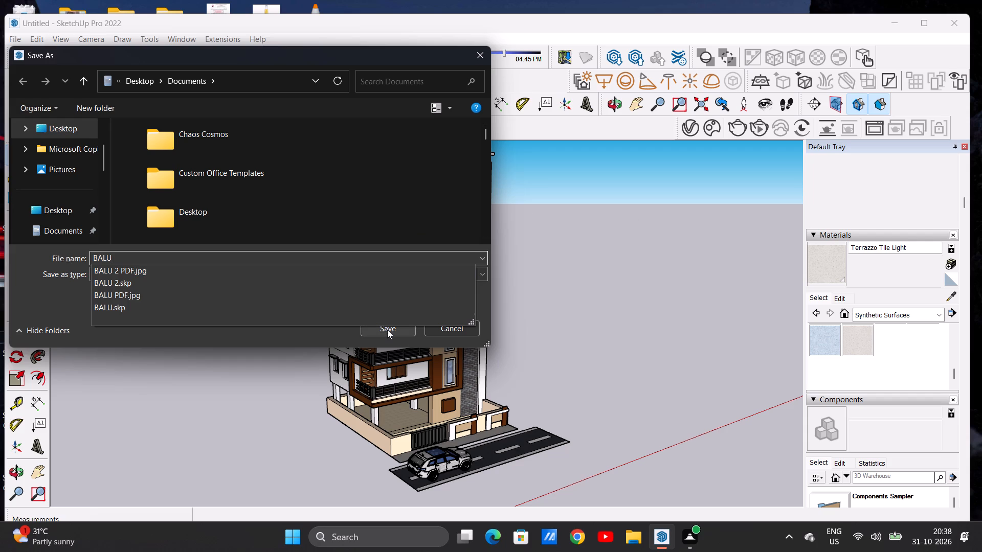
left_click(342, 256)
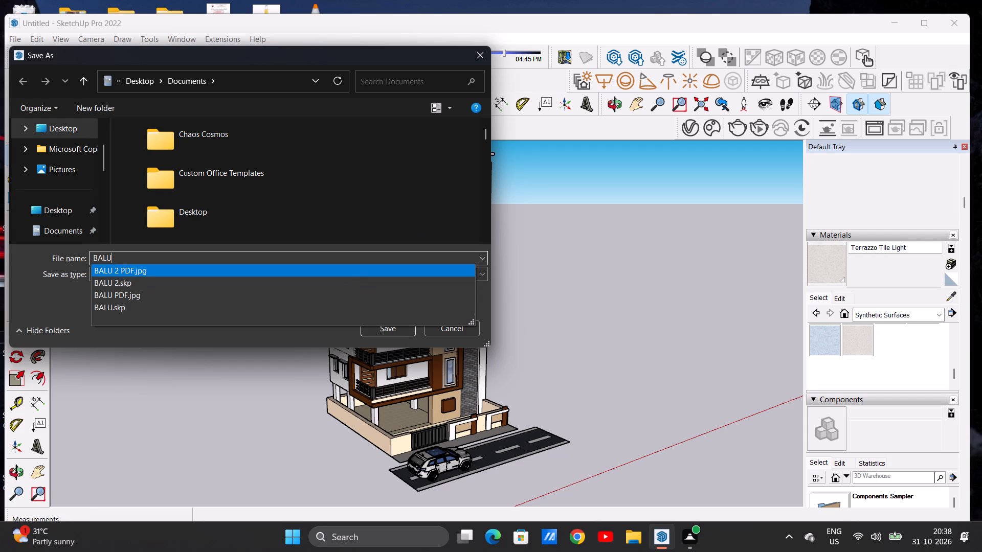
key("BackSpace")
type("U")
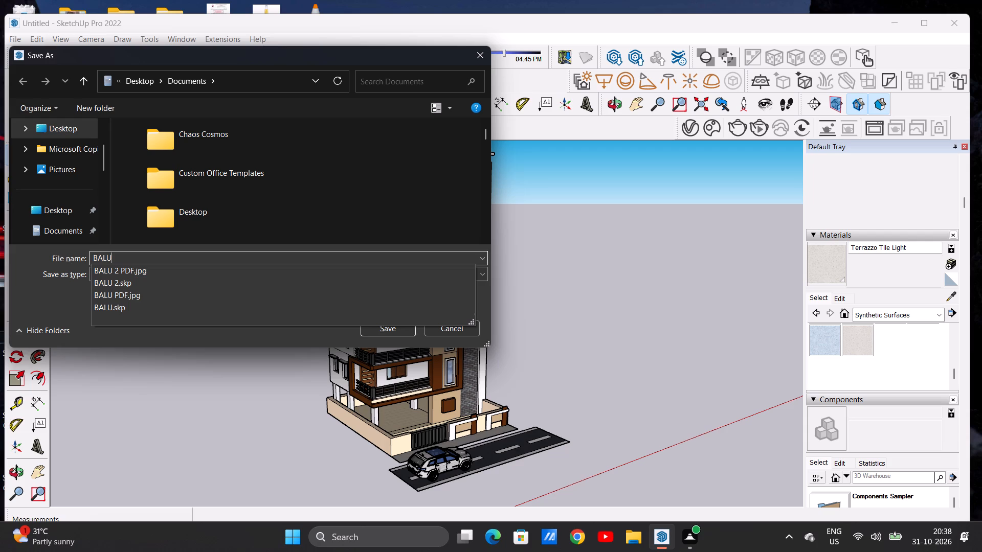
key("space")
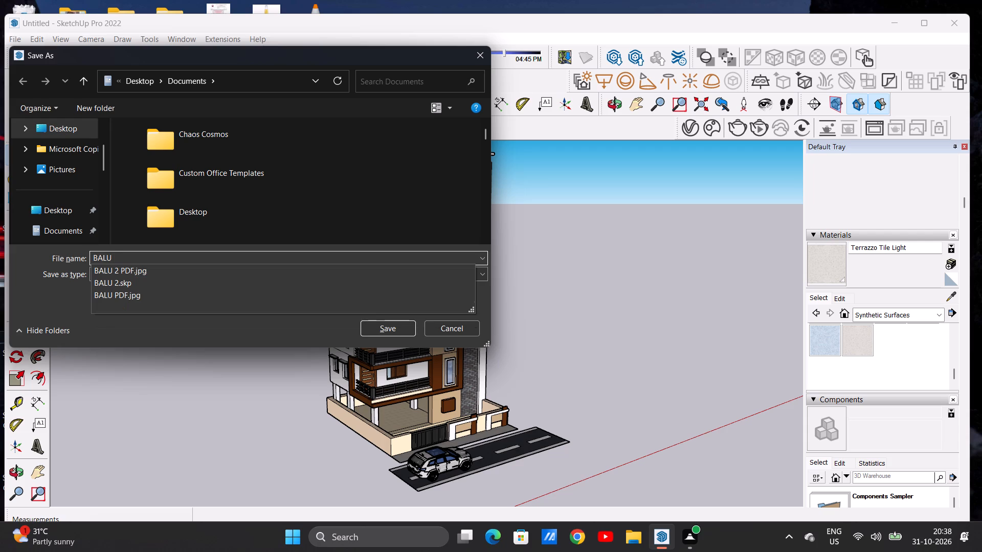
key("3")
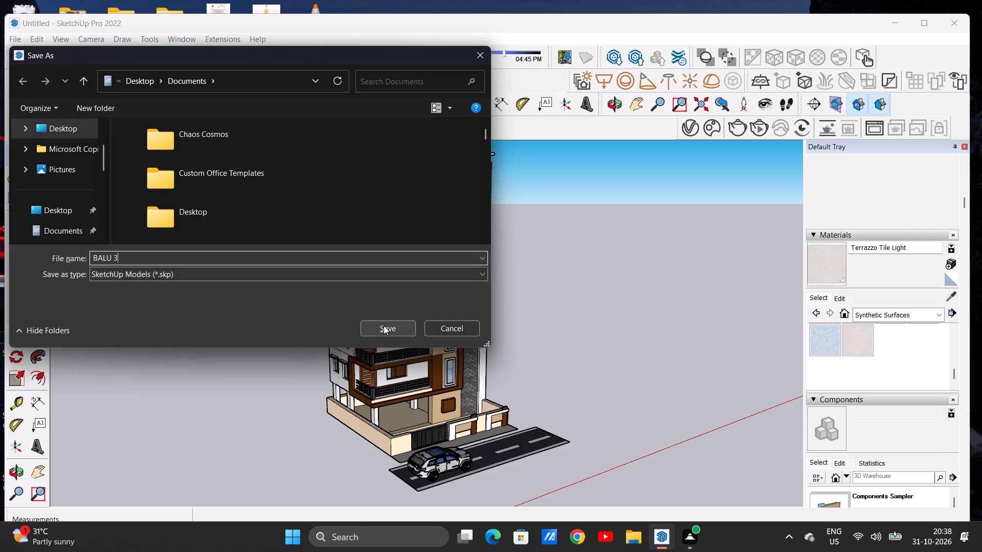
left_click(384, 326)
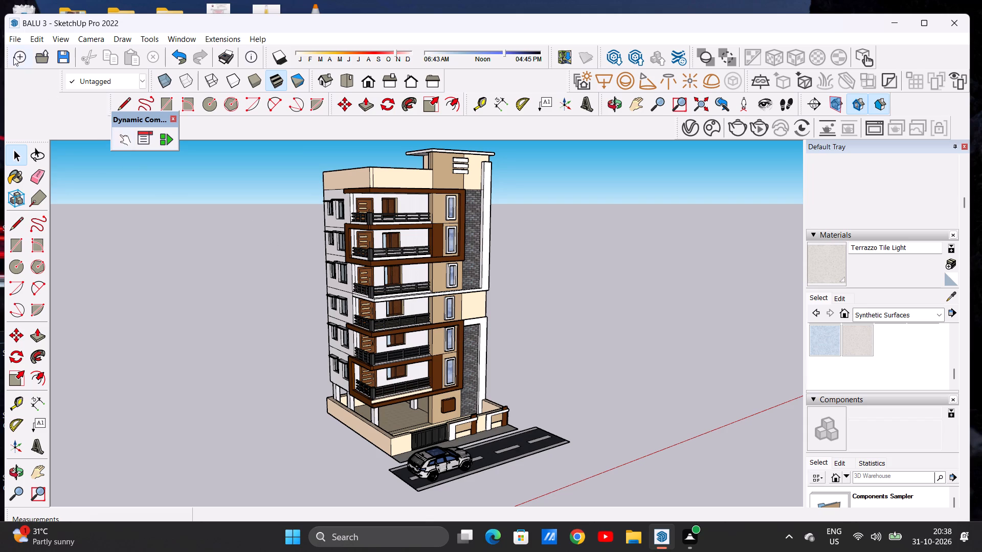
Export the current building view as a 2D JPEG image named BALU 3 PDF in the Downloads folder.
left_click(11, 35)
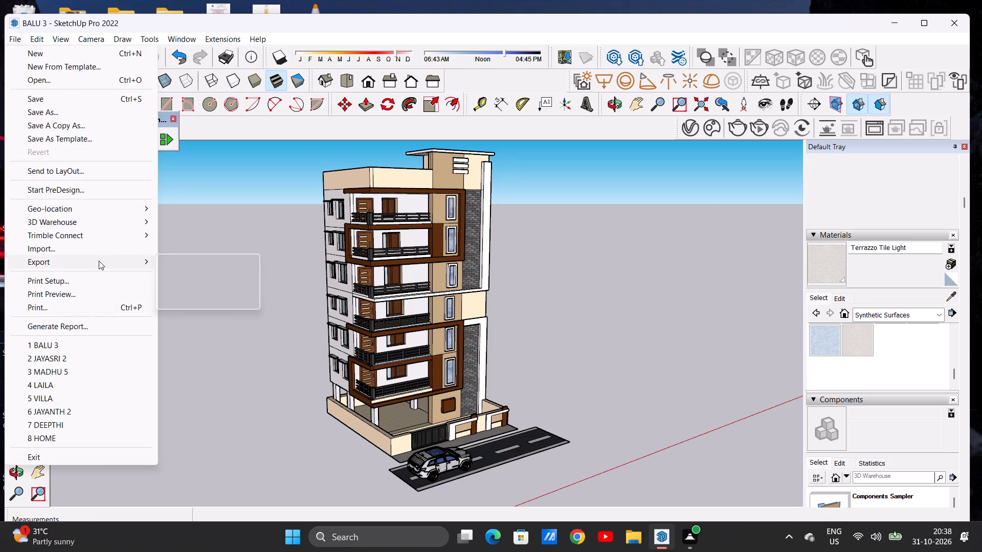
left_click(170, 275)
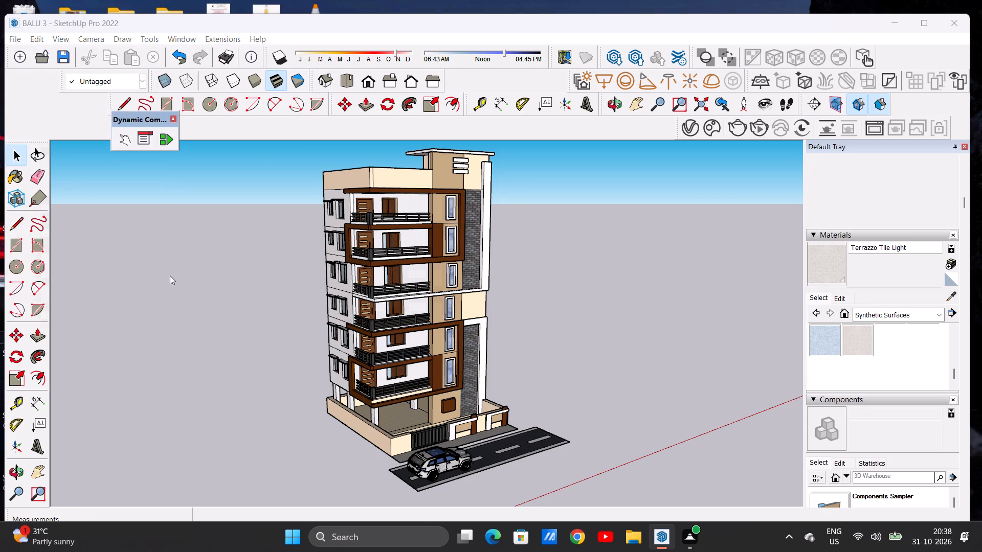
left_click(192, 259)
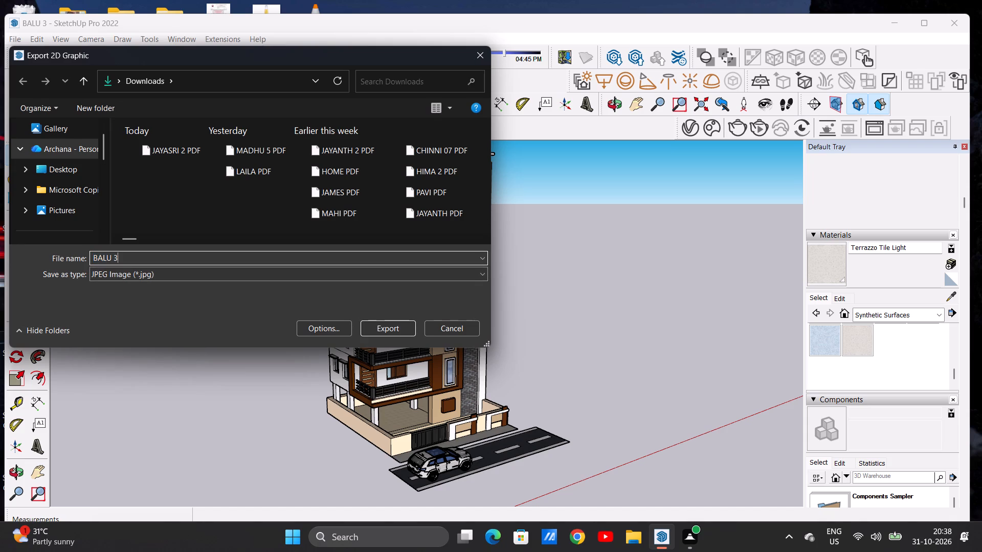
key("space")
type("P")
type("DF")
left_click(382, 324)
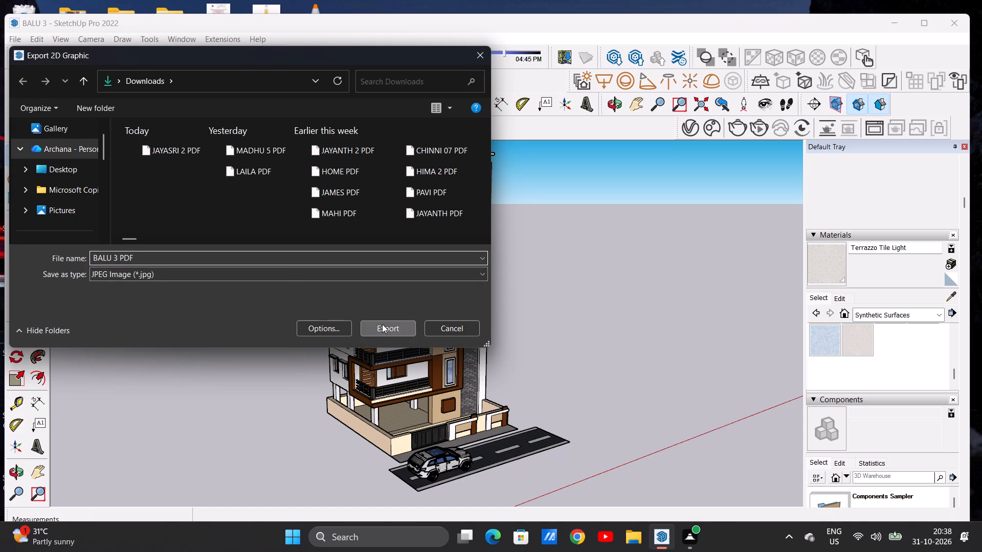